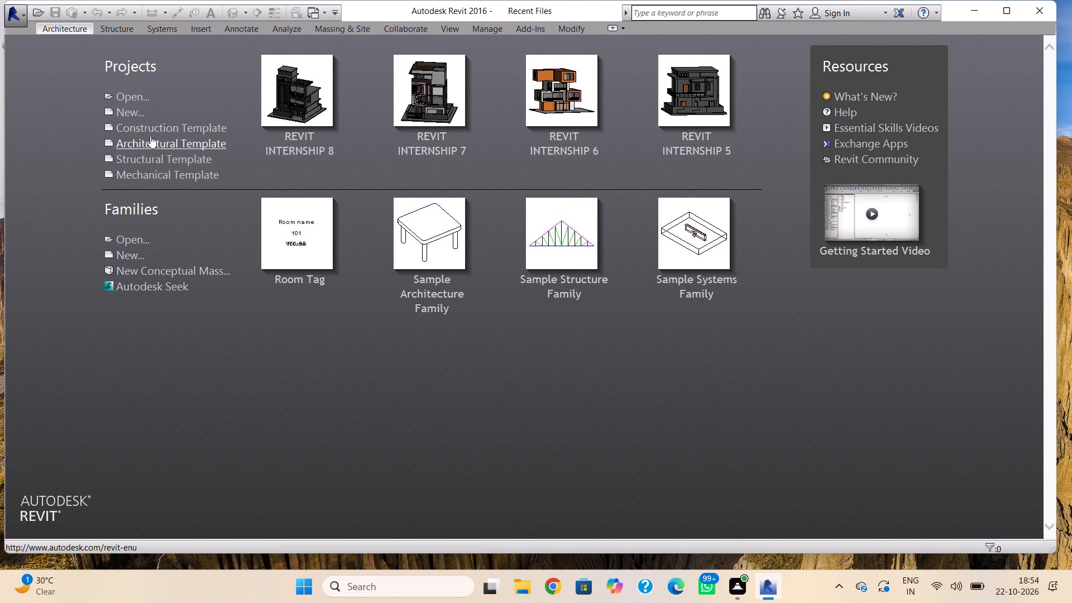
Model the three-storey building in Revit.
Create a new project from the Architectural Template and dismiss the notification card that covers the drawing area.
click(125, 113)
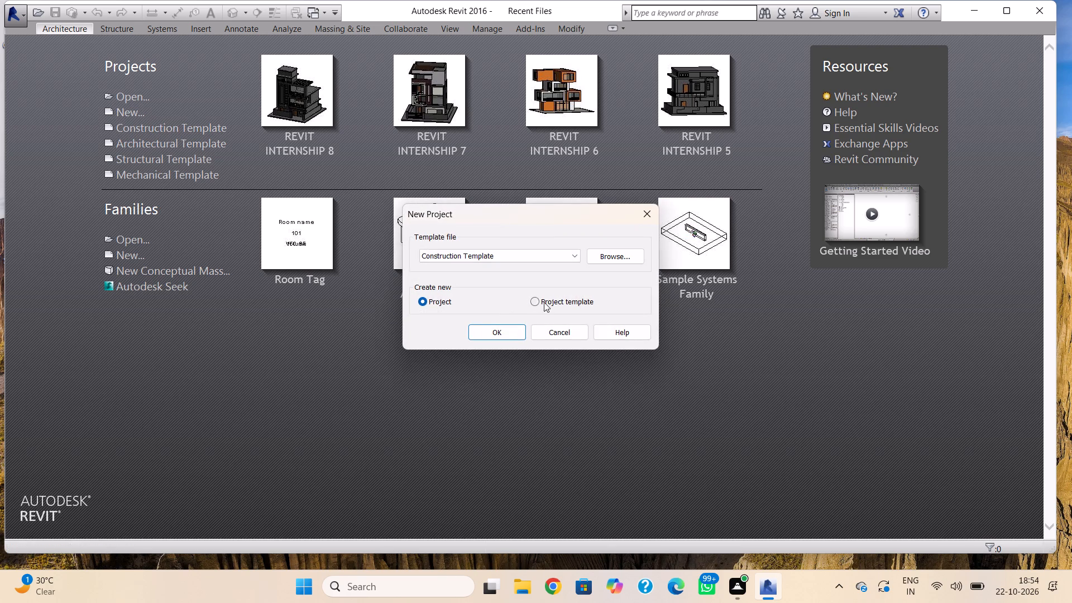
click(487, 259)
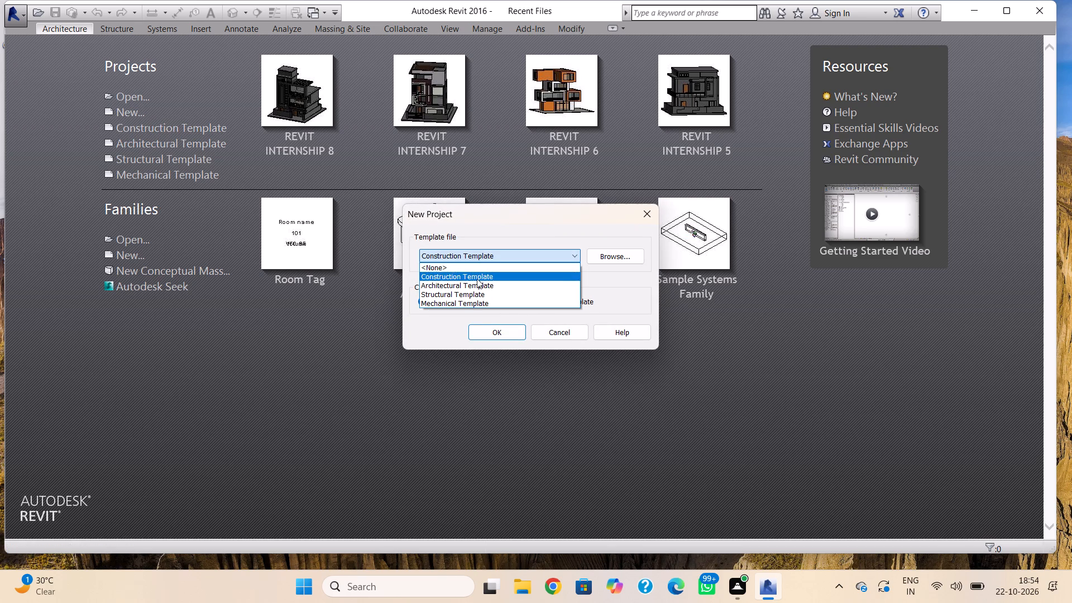
click(476, 281)
click(486, 331)
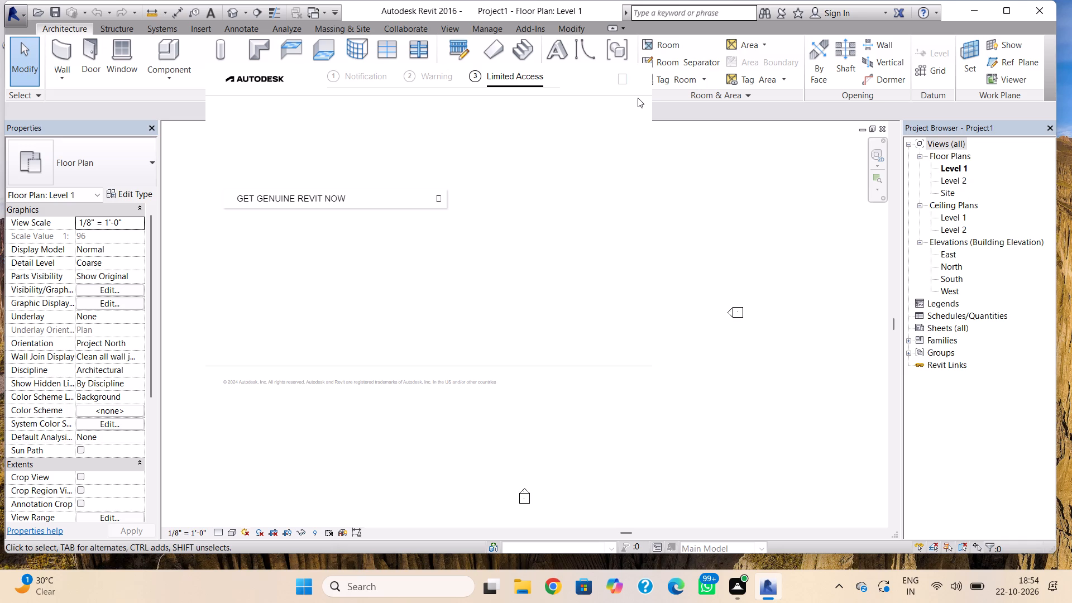
click(619, 76)
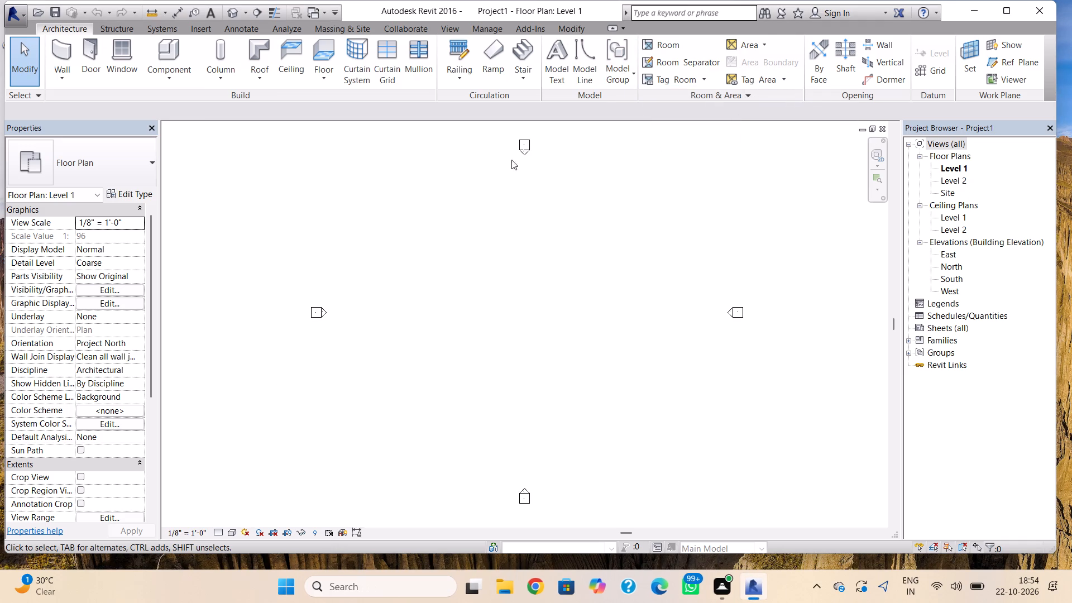
Draw a rectangular loop of Generic - 8" walls, about 28' wide by 24' deep, on Level 1 between the elevation markers.
click(69, 55)
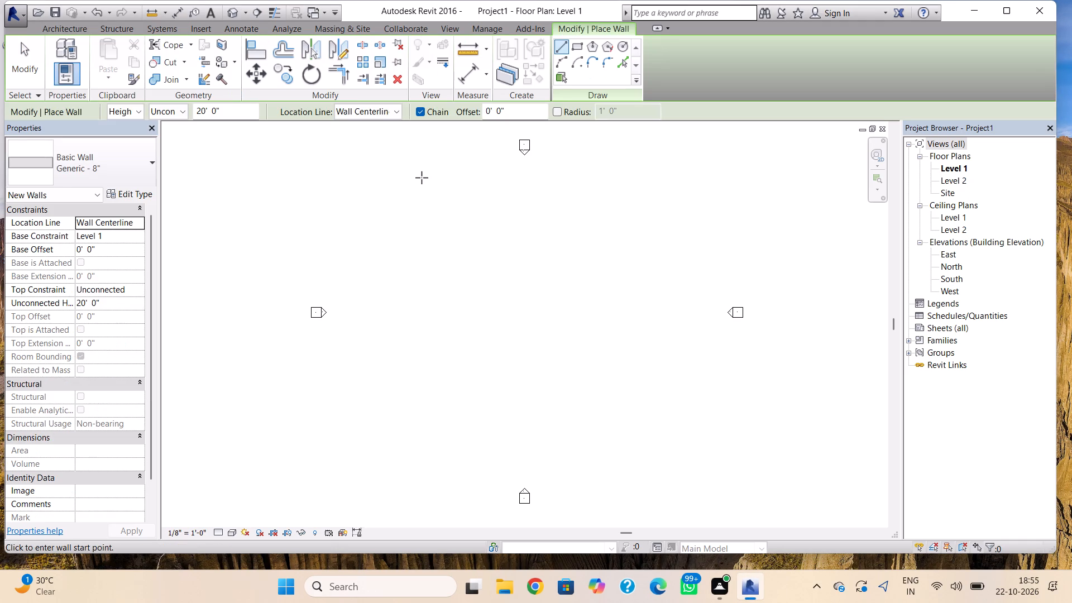
click(578, 46)
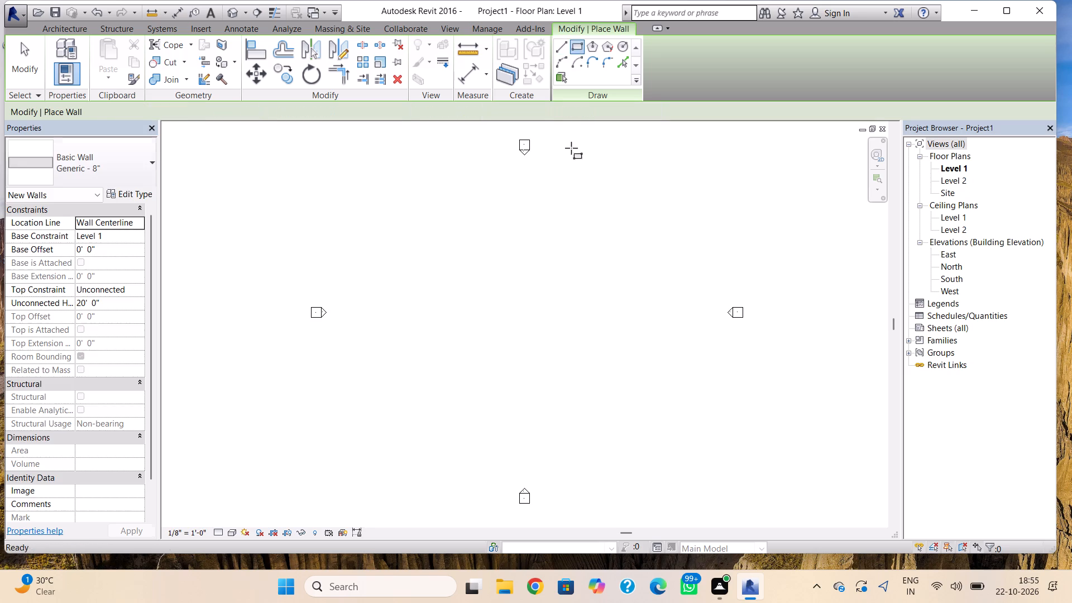
click(454, 251)
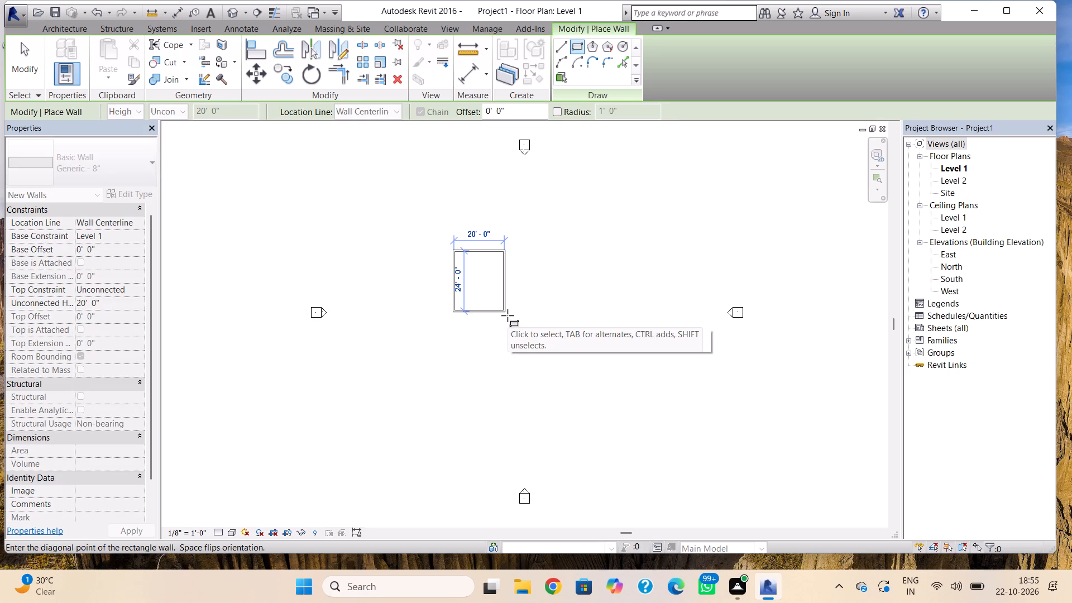
click(1012, 15)
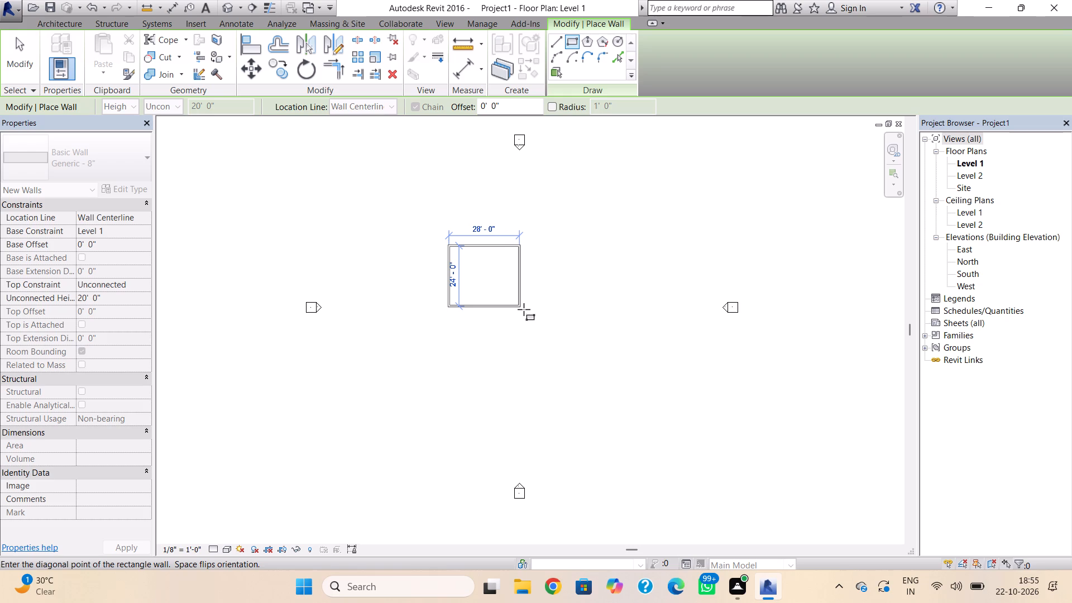
click(524, 309)
key(Escape)
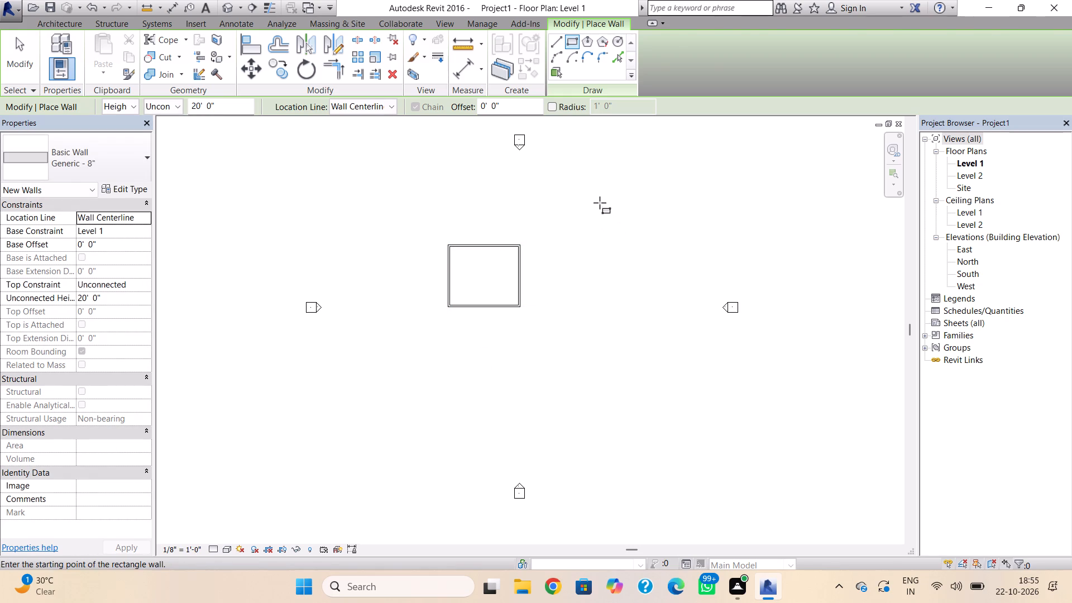
key(Escape)
Set the unconnected height of all four walls to 12'.
drag(576, 211, 407, 328)
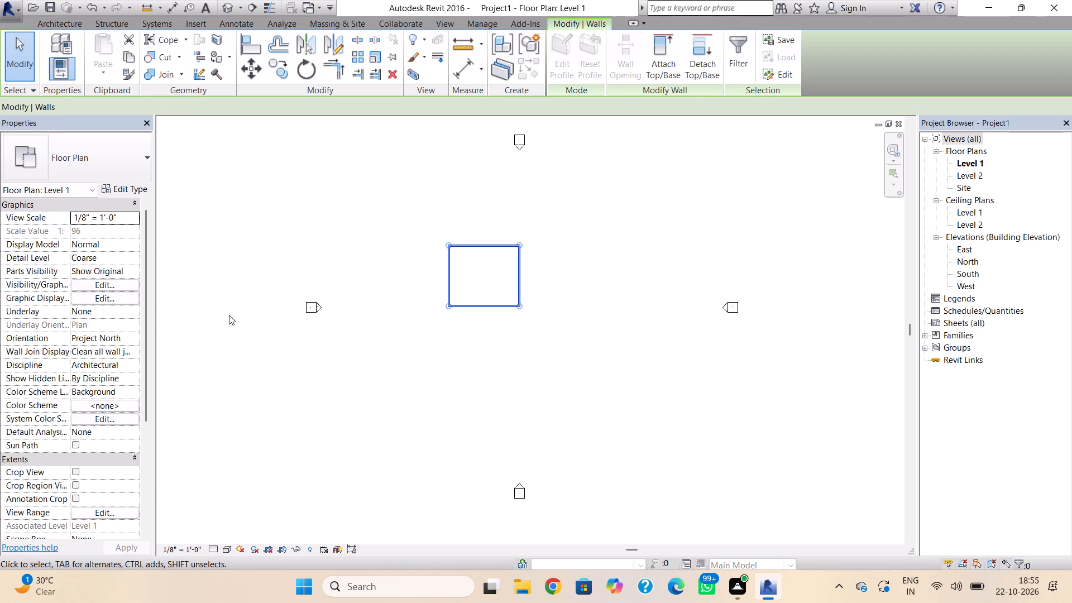
click(113, 300)
drag(113, 300, 0, 300)
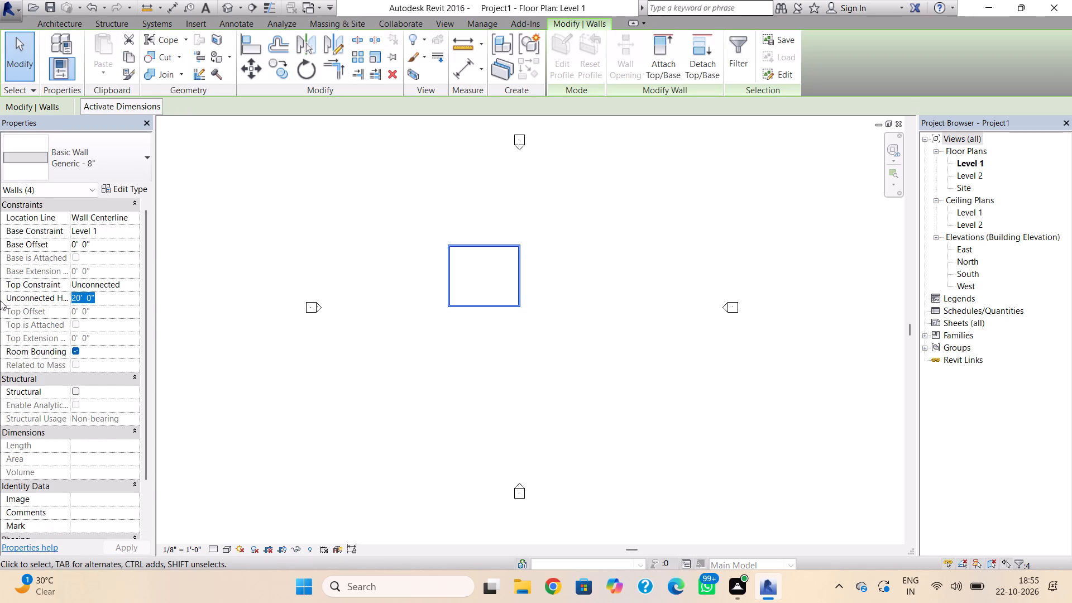
text(12')
key(Return)
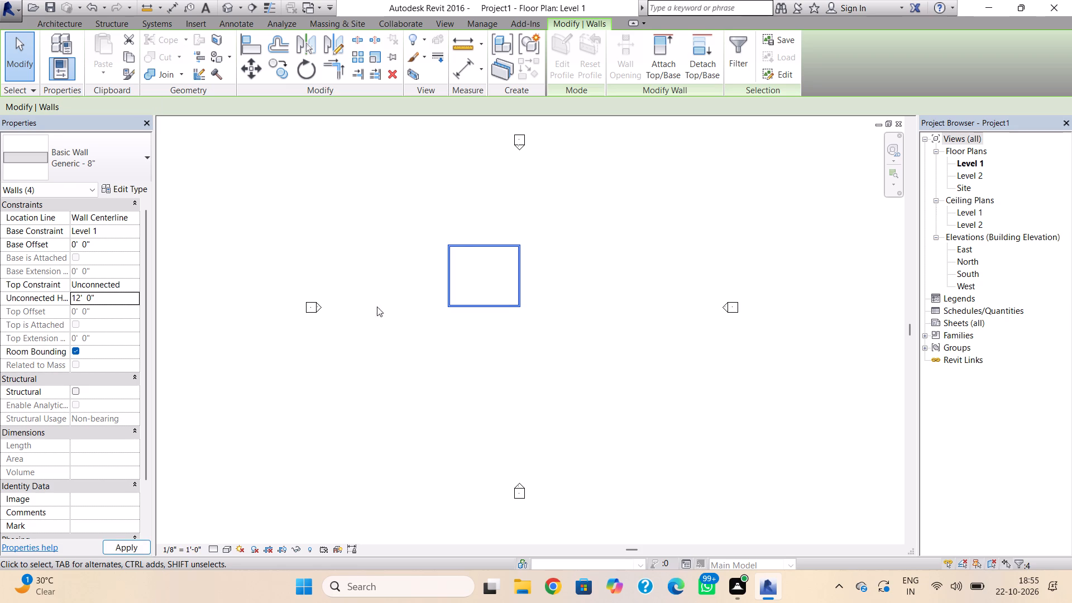
key(Escape)
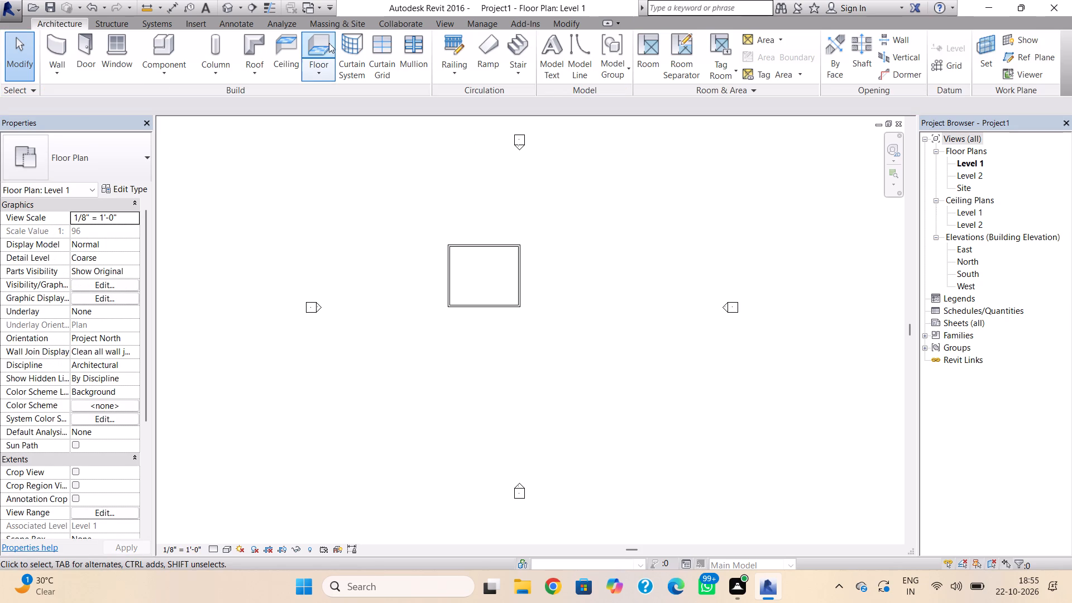
Create a Generic - 12" floor on Level 1 with a rectangular boundary of about 36' by 36' surrounding the walls.
click(314, 43)
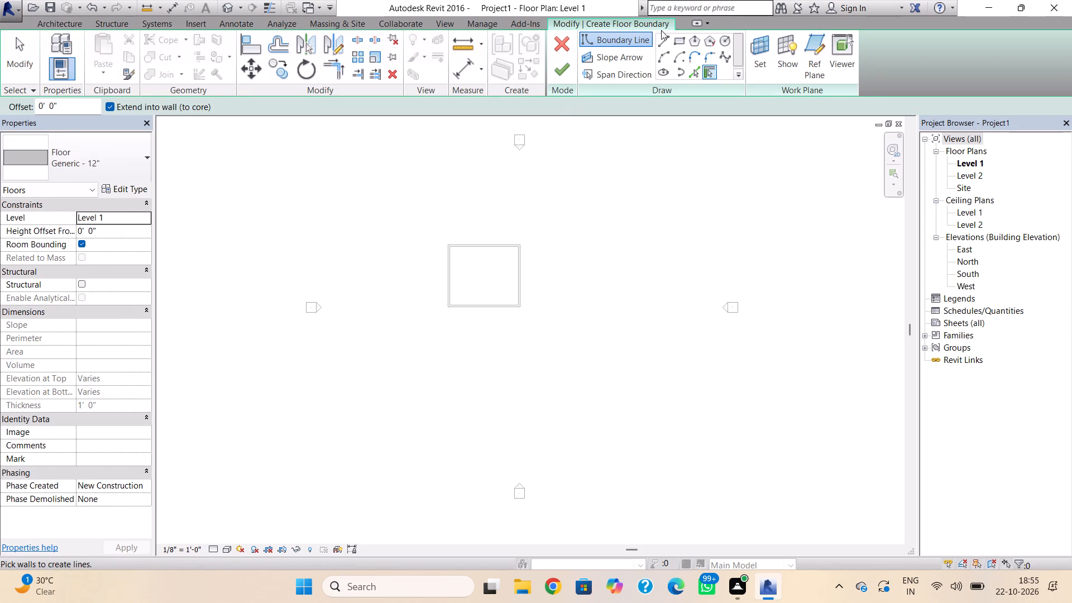
click(675, 38)
drag(433, 219, 433, 227)
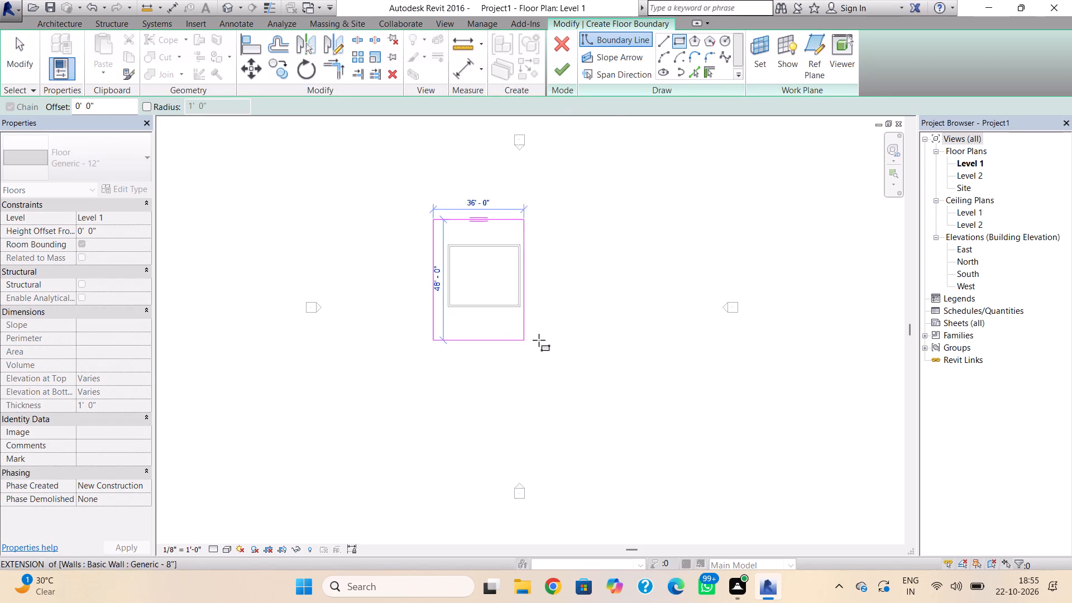
key(Escape)
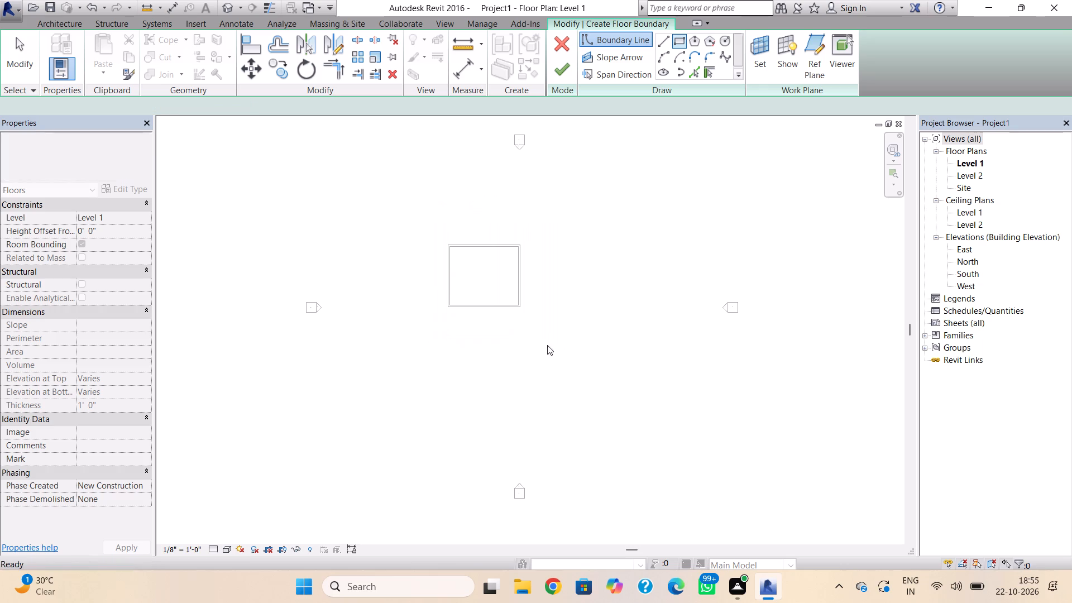
click(438, 233)
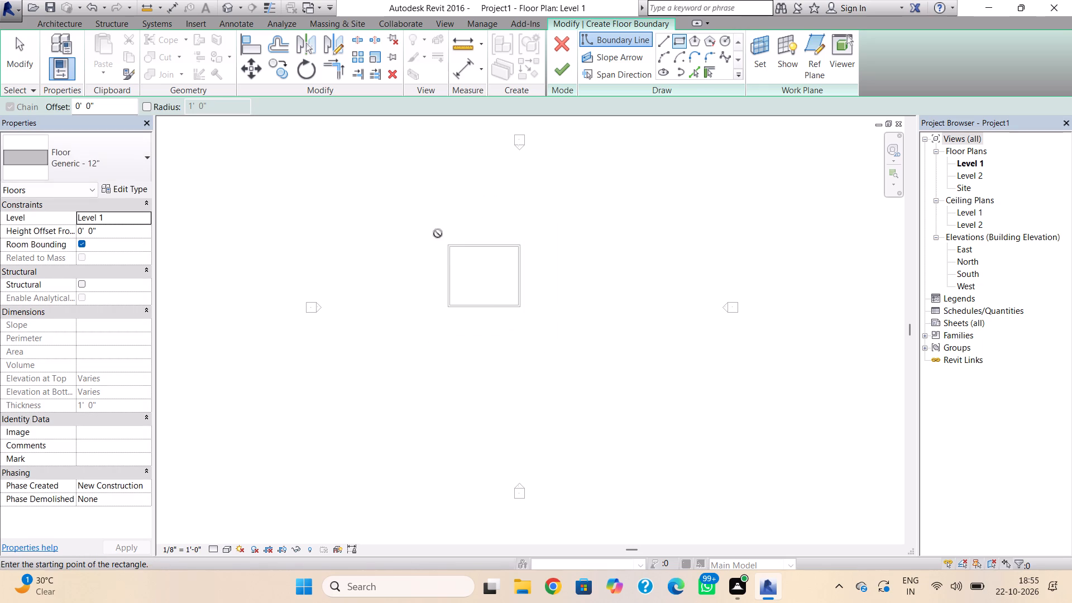
click(528, 328)
key(Escape)
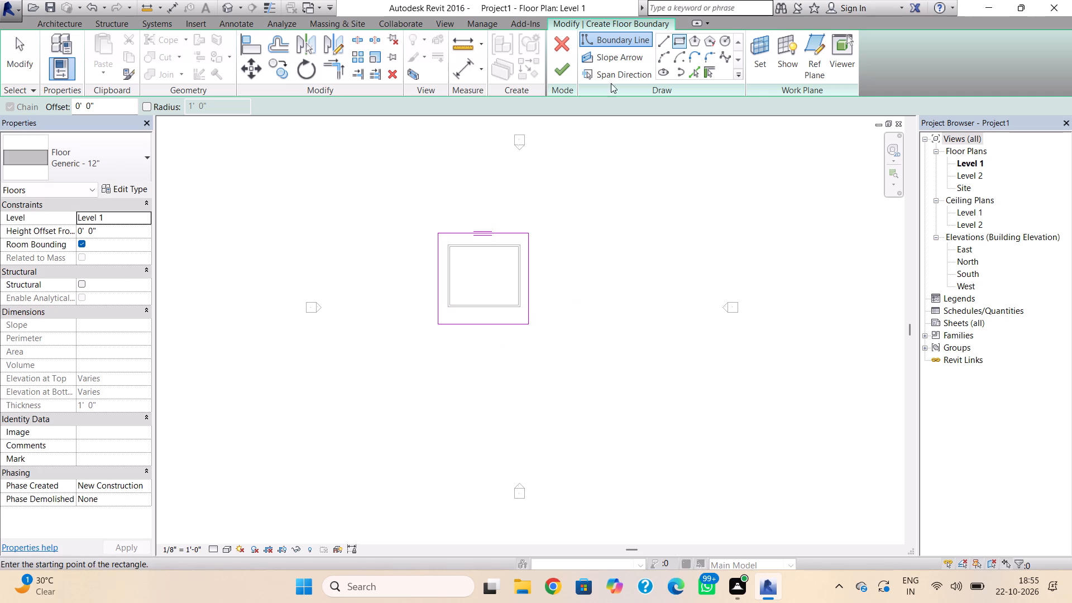
click(561, 68)
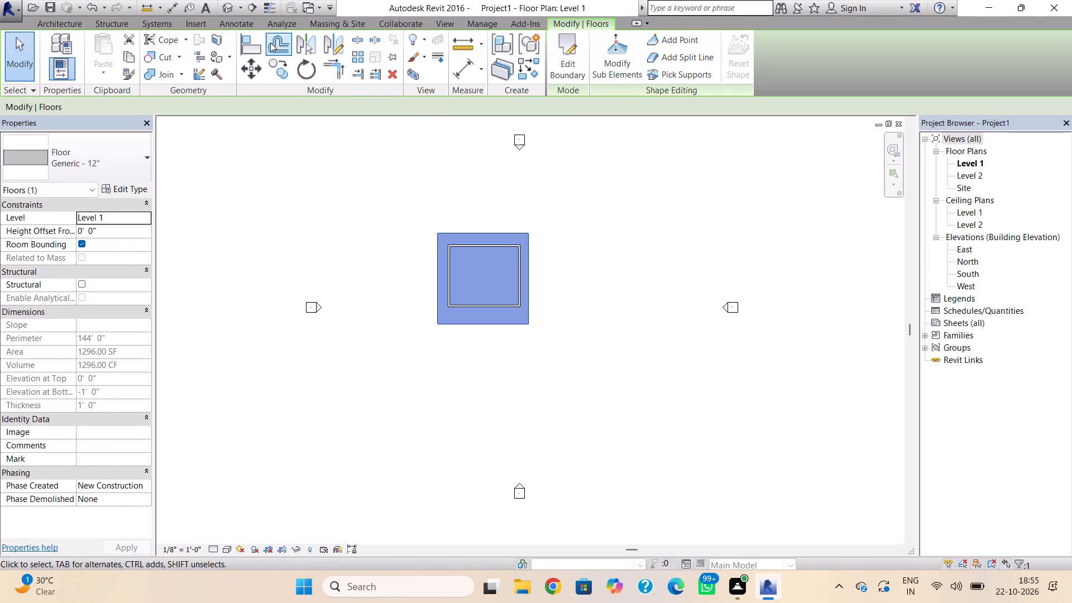
Start a footprint roof on Level 2 and sketch its sloped boundary along the outer wall faces, with a 17'-8" wide projection on the south side's west part.
click(66, 27)
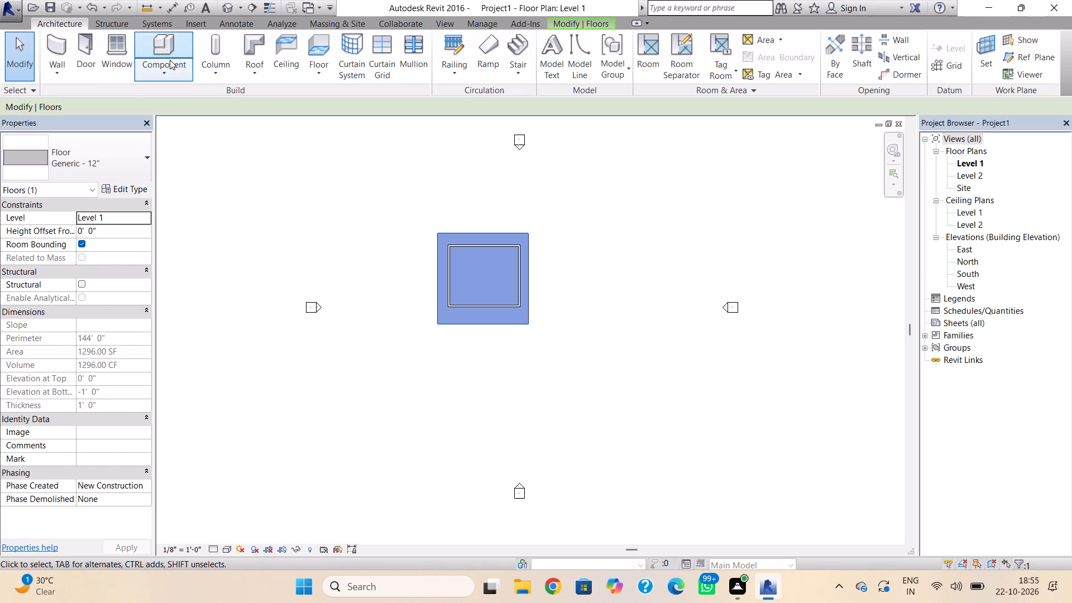
click(254, 44)
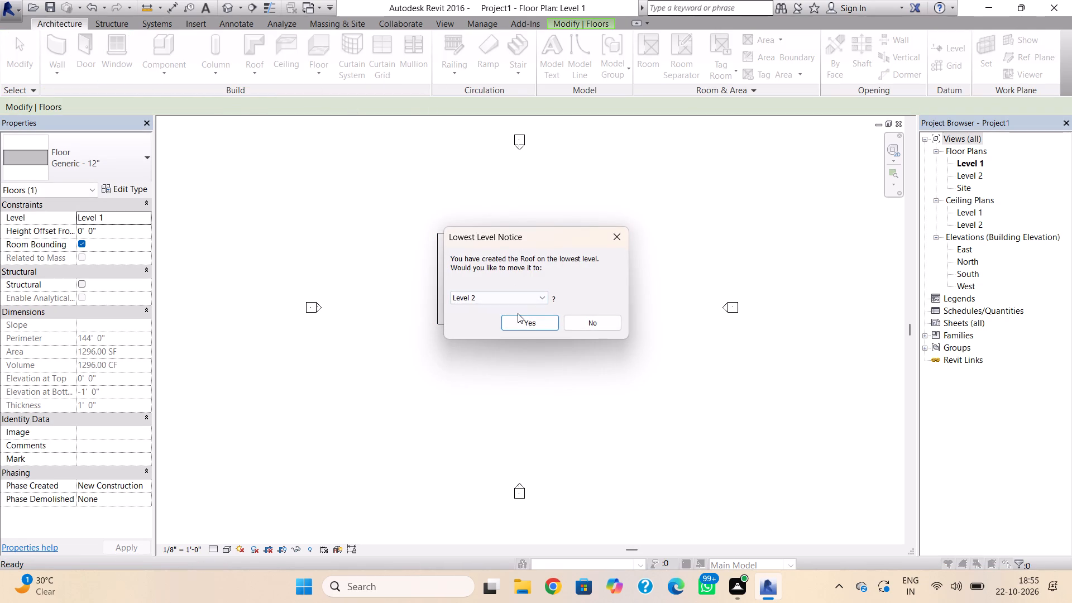
click(515, 321)
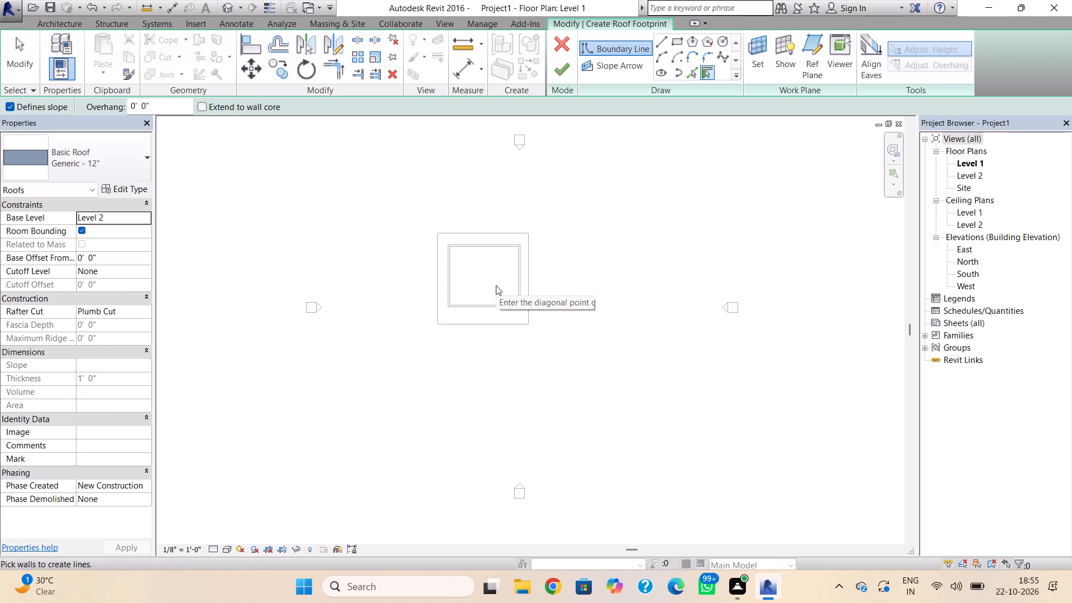
scroll(496, 285, up, 2)
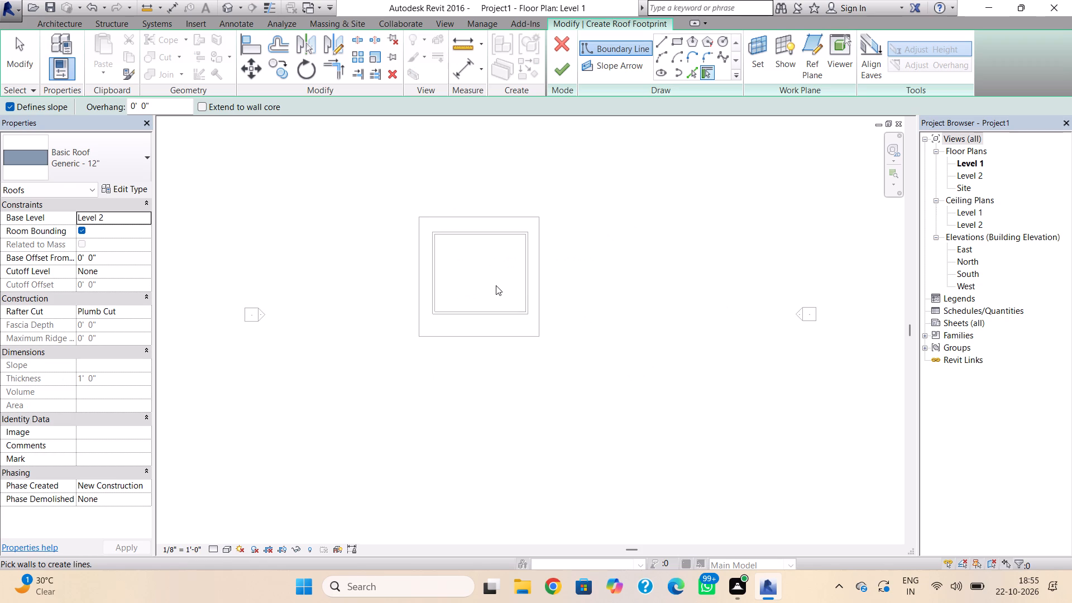
scroll(496, 285, up, 1)
click(659, 38)
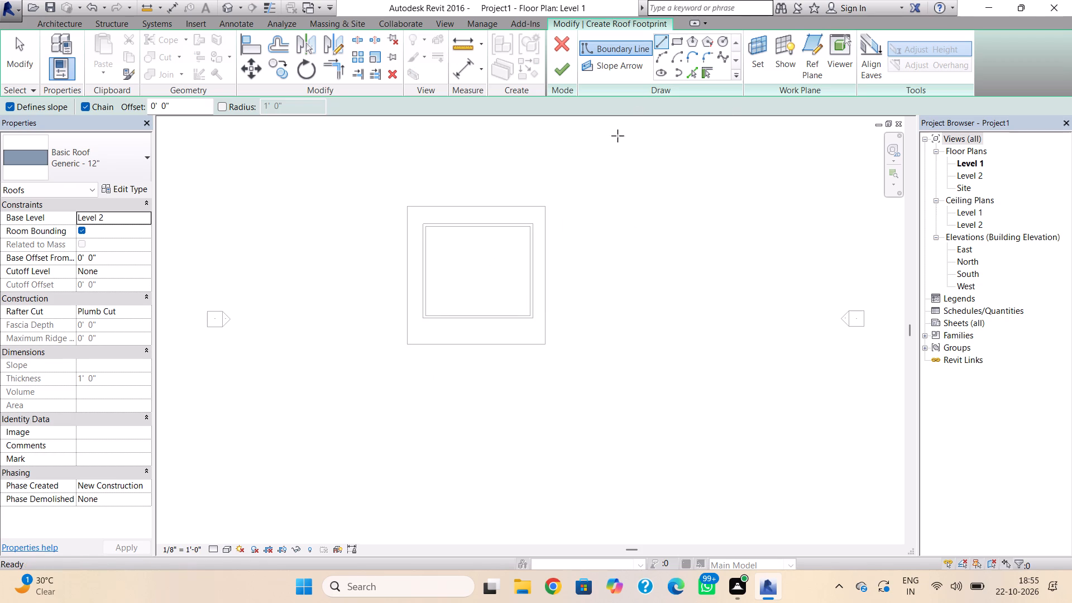
scroll(468, 253, up, 1)
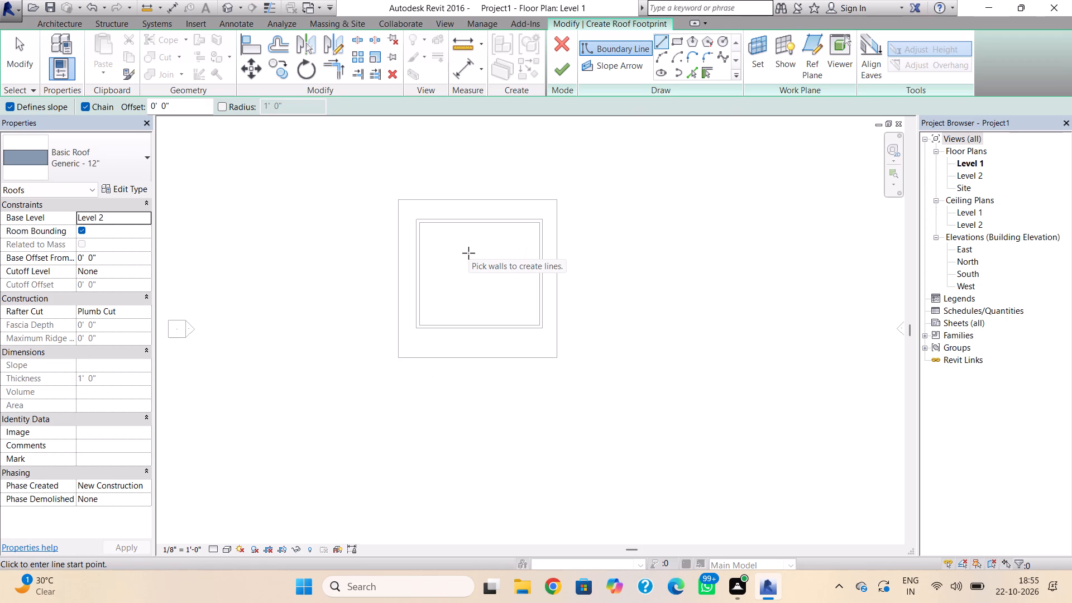
click(418, 218)
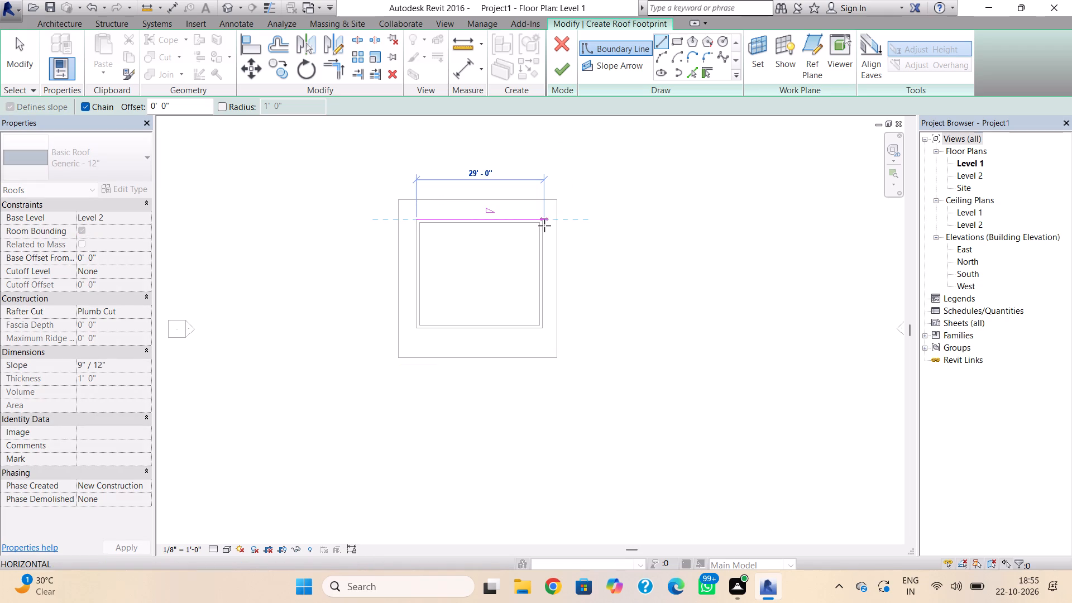
click(543, 221)
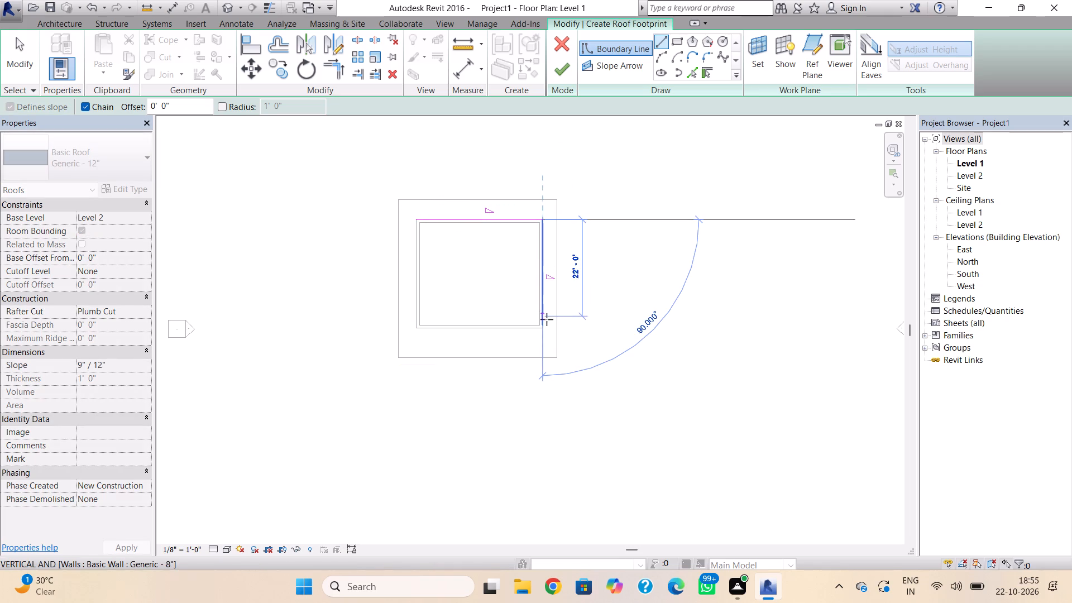
click(545, 327)
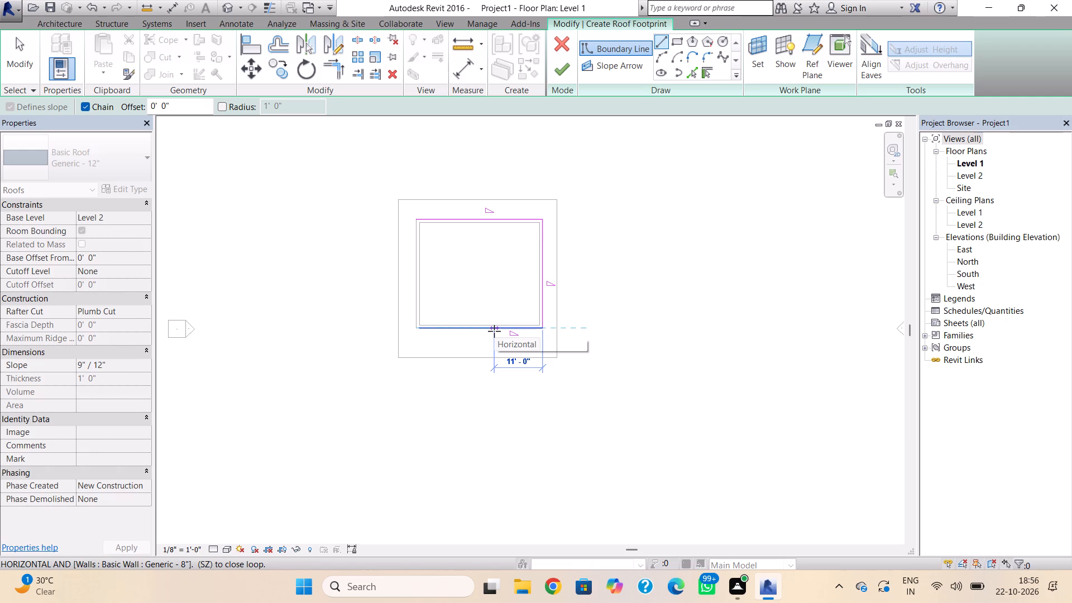
click(494, 331)
click(494, 342)
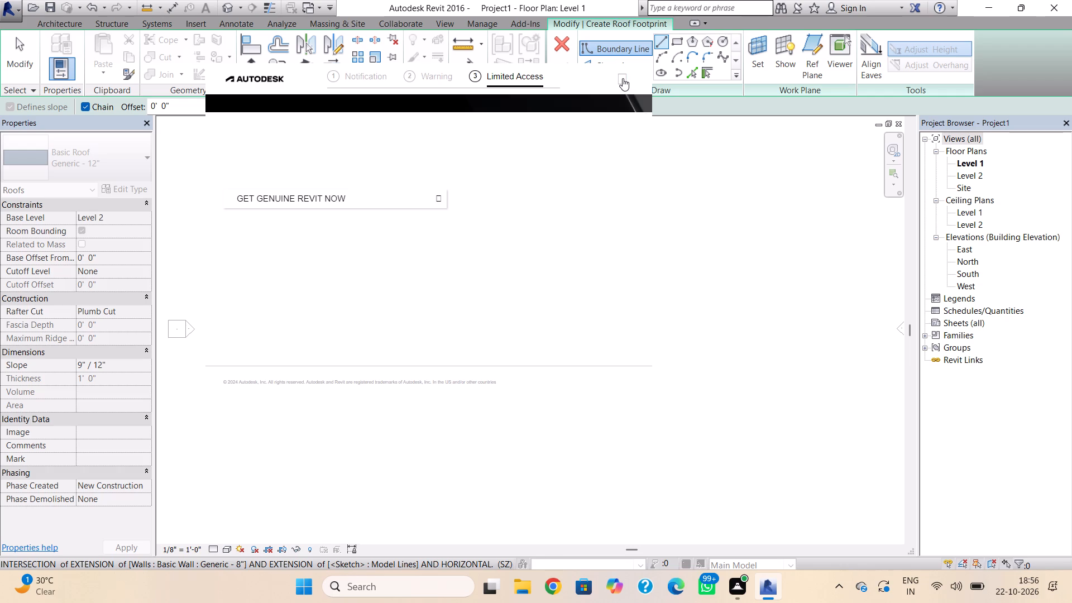
click(623, 78)
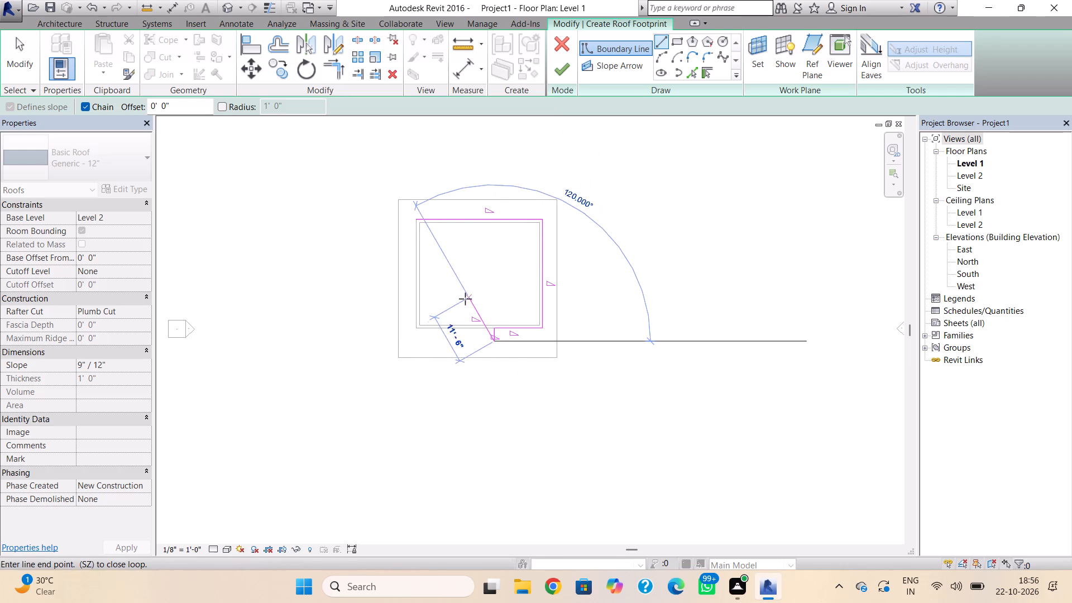
click(417, 345)
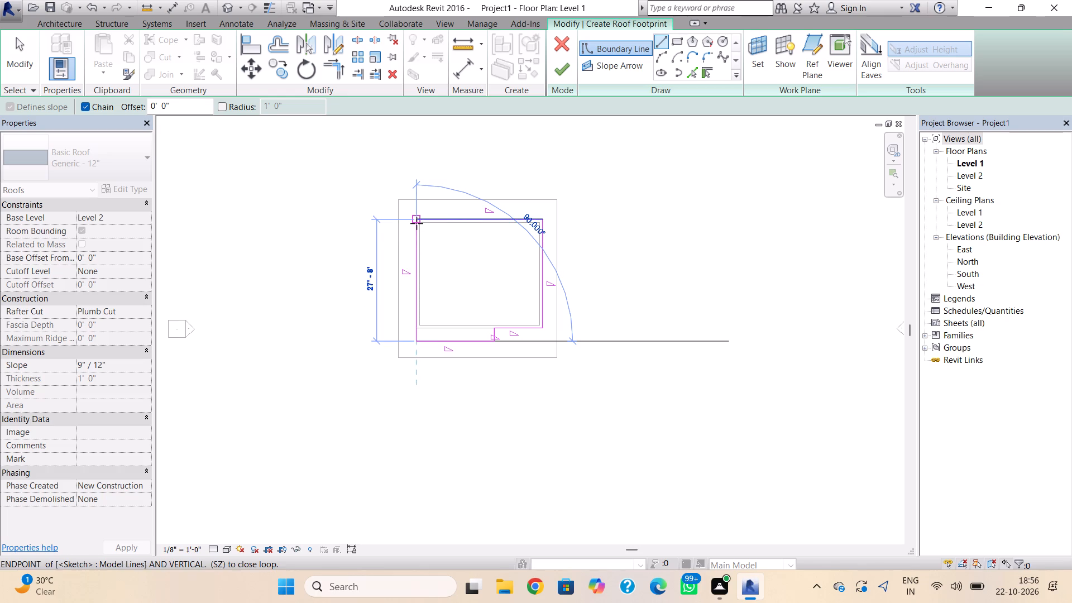
click(417, 223)
key(Escape)
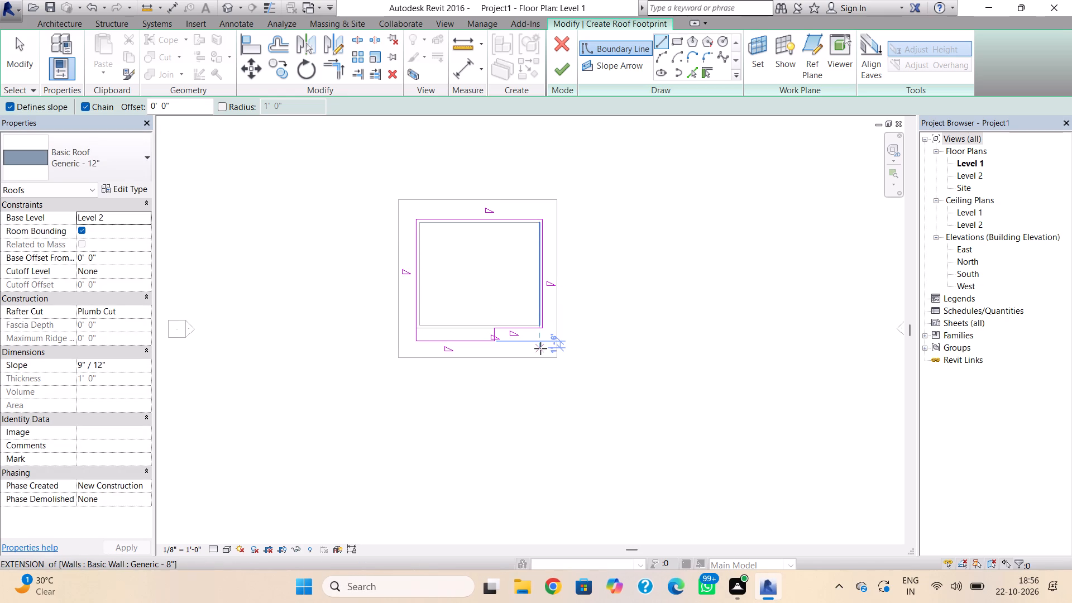
key(Escape)
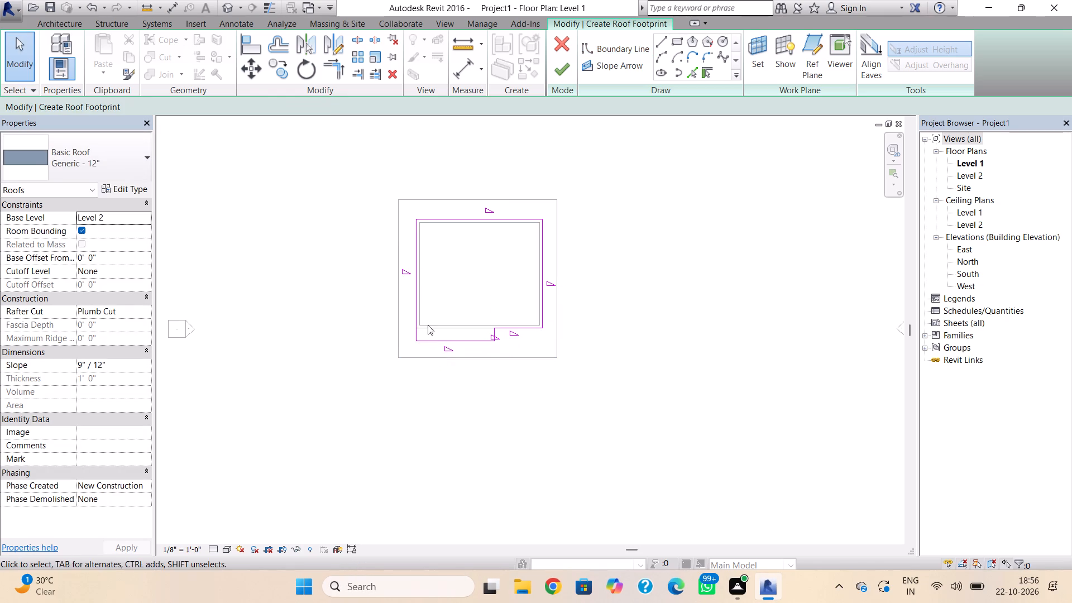
Nudge the roof footprint's west boundary line outward to 3'-4" from the west wall's centreline.
click(420, 315)
key(Left)
key(Left)
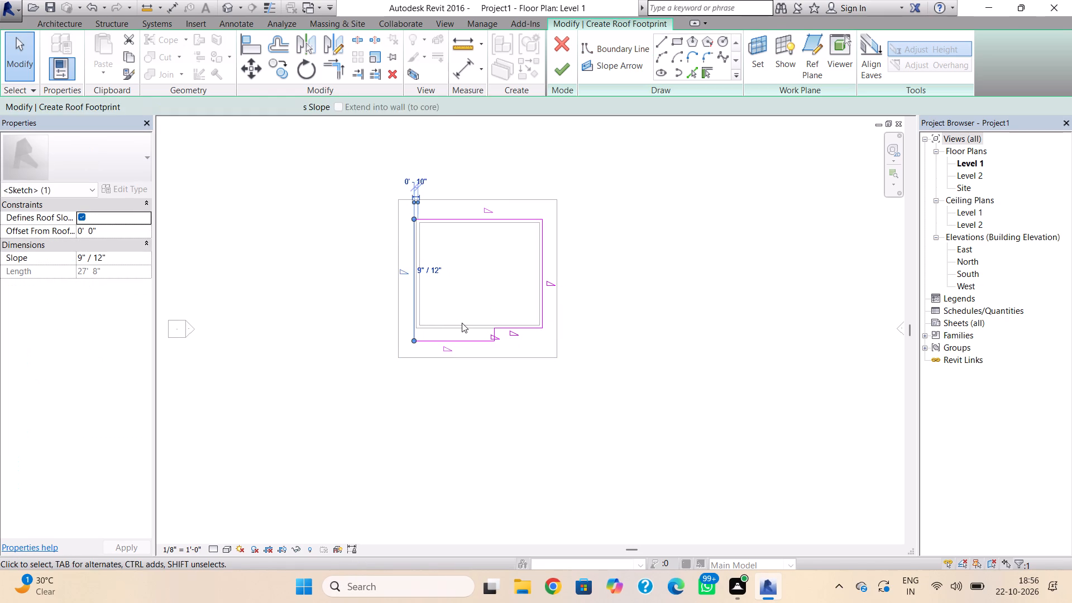
key(Left)
key(Left)
key(Left)
key(Left)
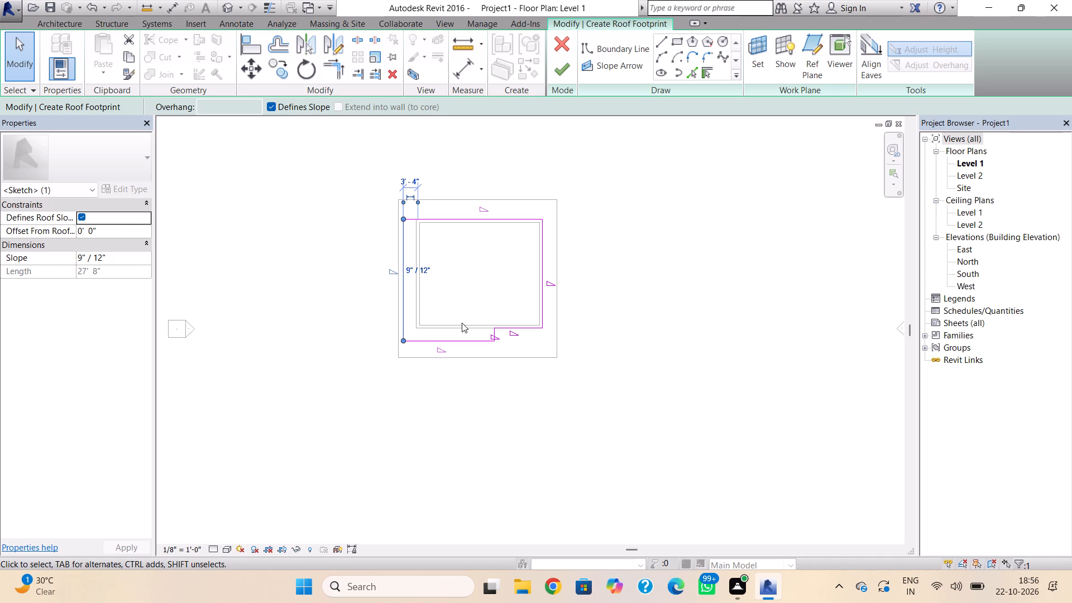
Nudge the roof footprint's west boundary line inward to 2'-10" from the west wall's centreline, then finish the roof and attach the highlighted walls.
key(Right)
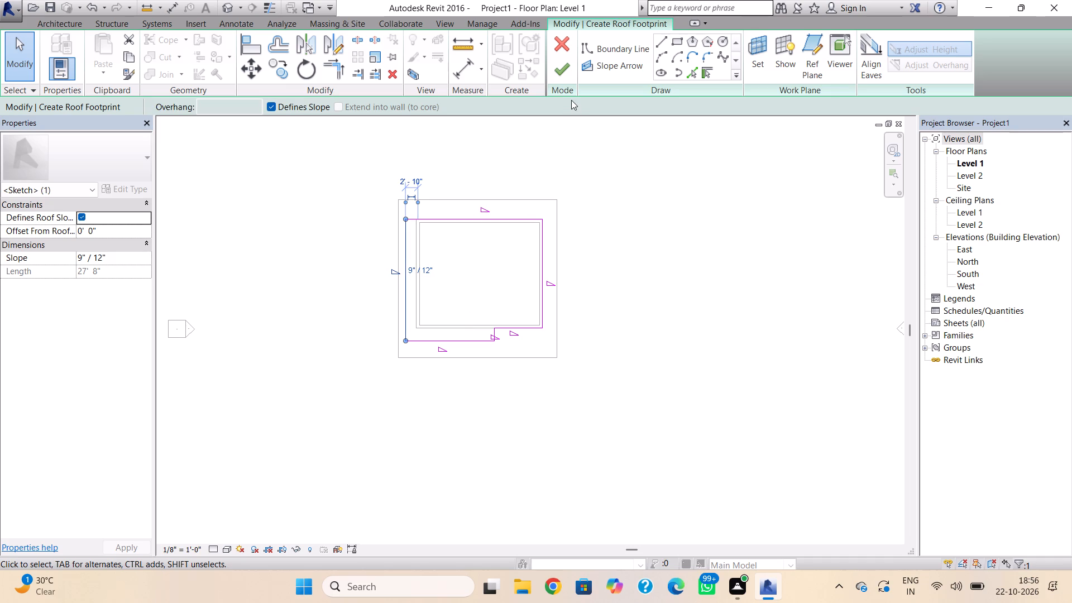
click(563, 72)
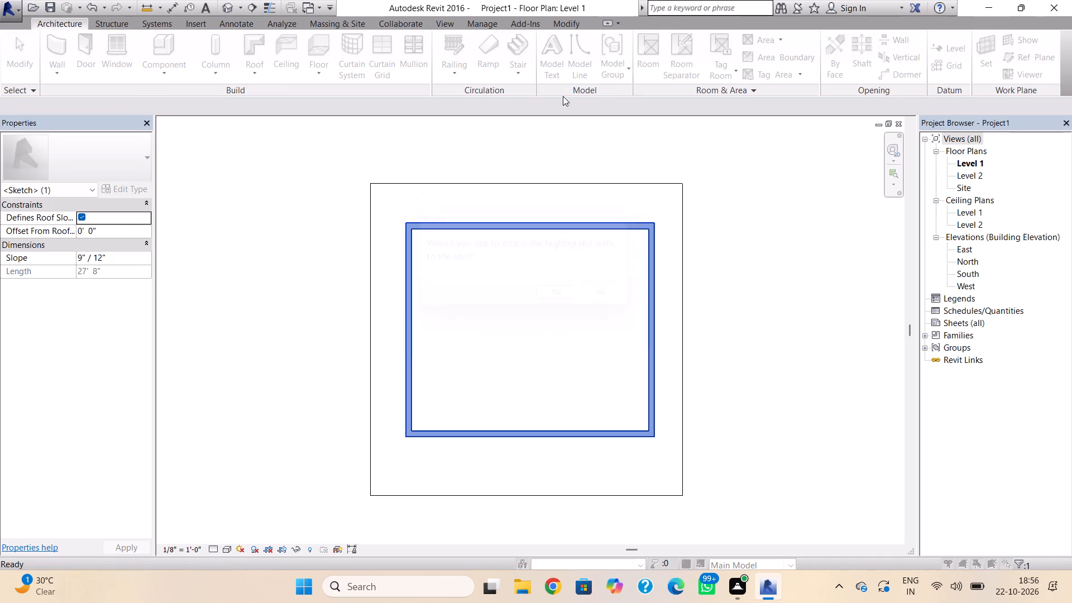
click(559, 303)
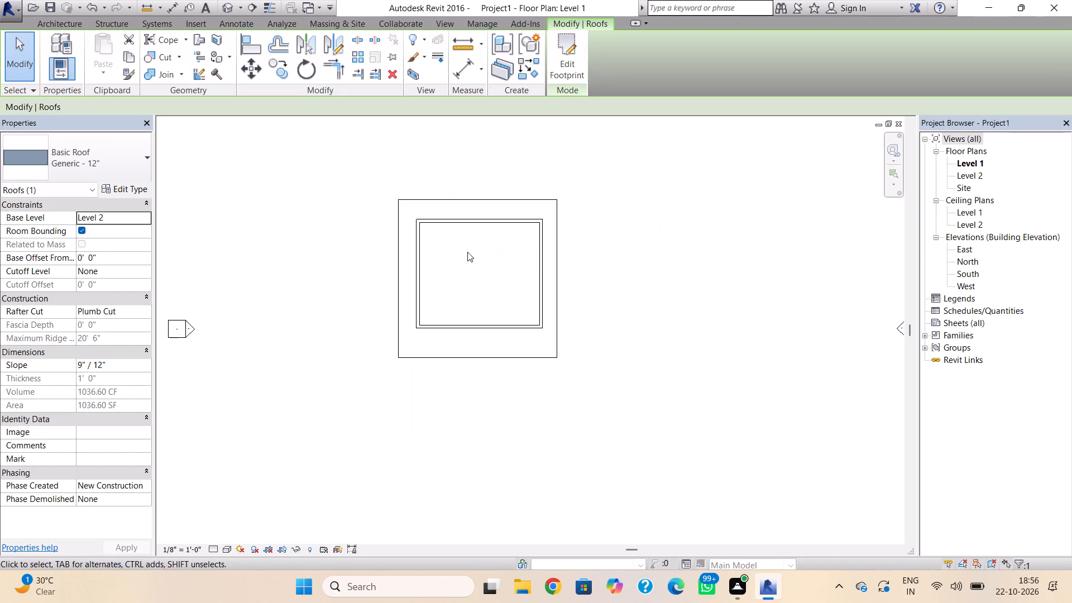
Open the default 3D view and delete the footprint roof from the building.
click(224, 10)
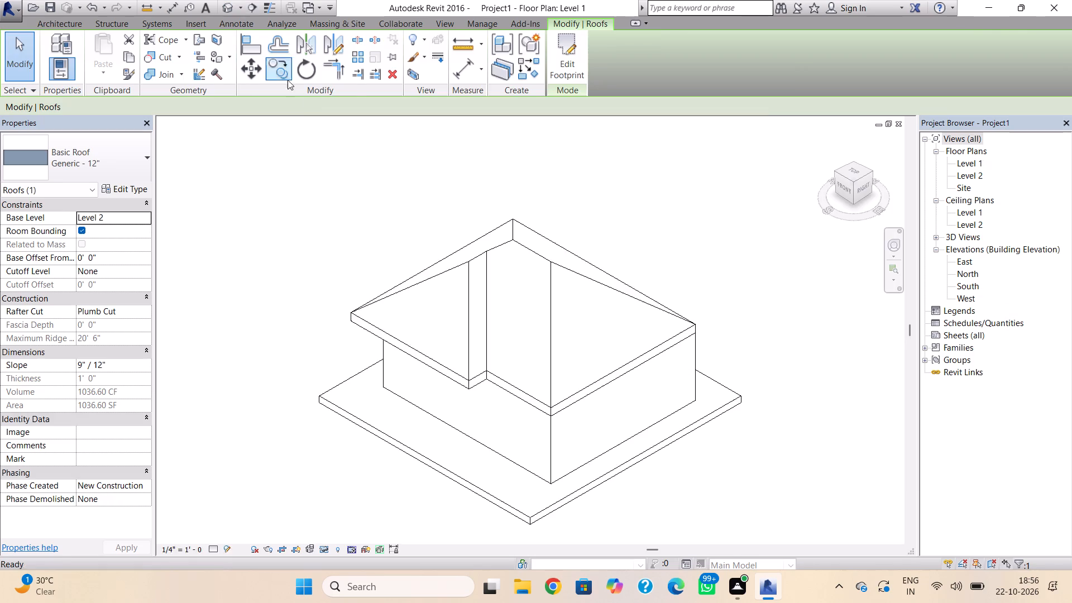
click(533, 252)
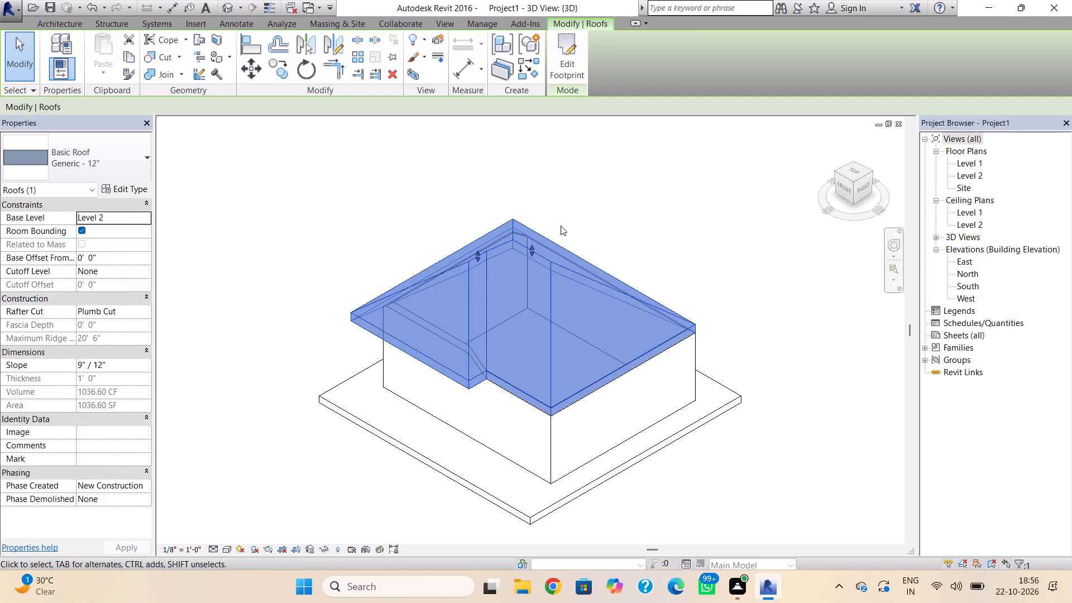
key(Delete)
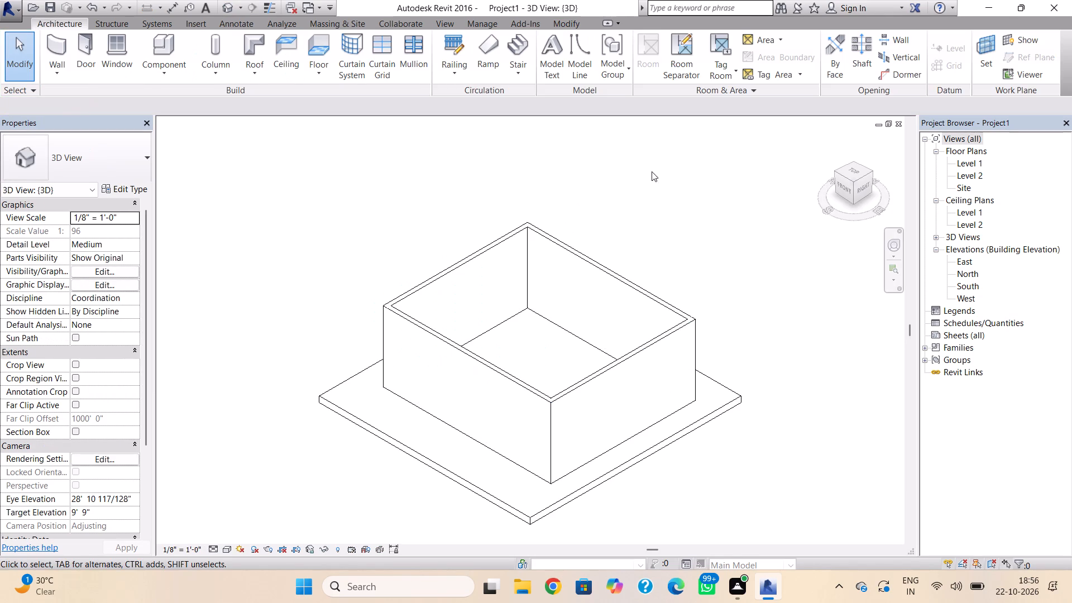
In the Level 1 plan, sketch a new Level 2 footprint roof along the outer wall faces, with a 3'-6" deep, 17'-0" wide projection at the southwest.
click(974, 162)
click(974, 162)
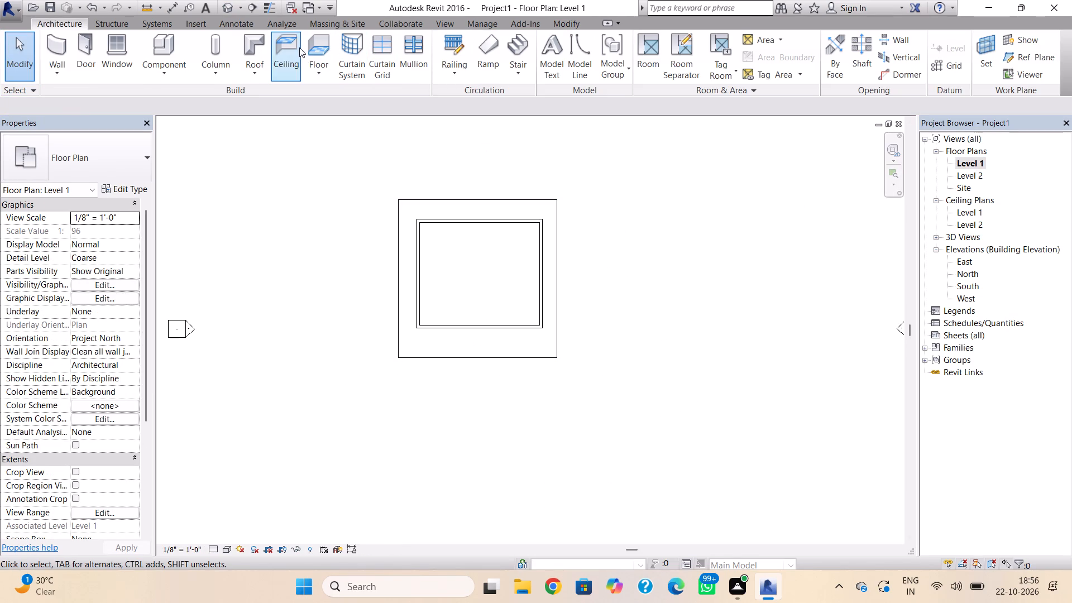
click(242, 46)
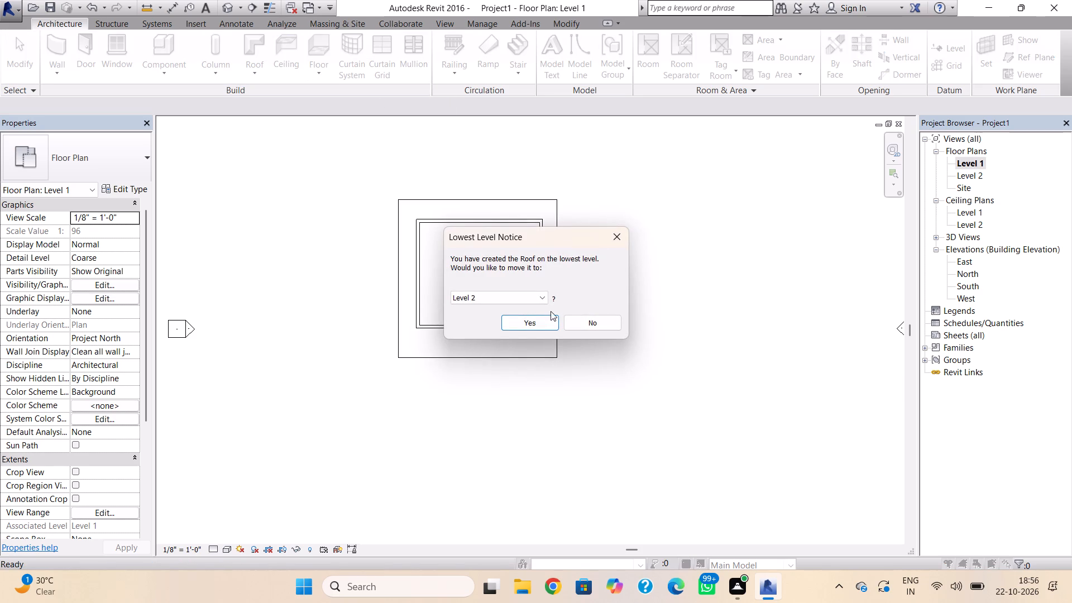
click(545, 323)
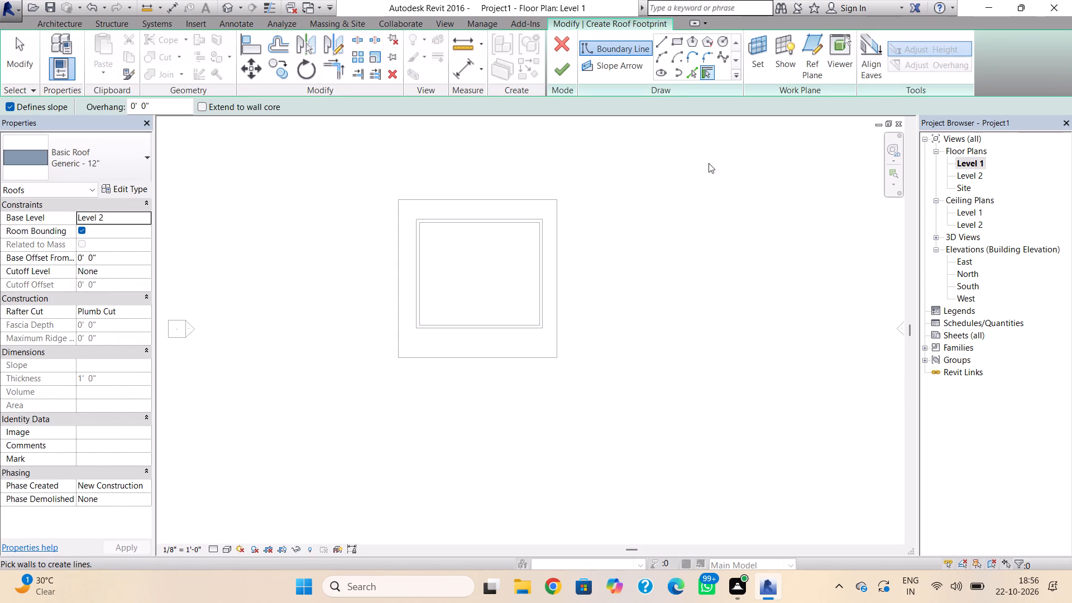
click(655, 49)
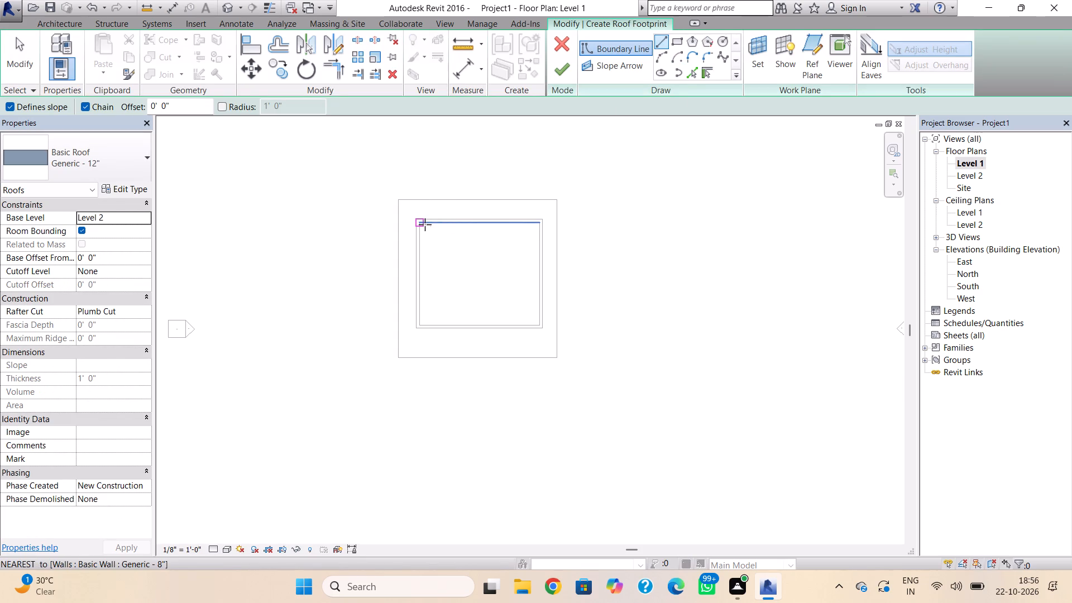
click(412, 219)
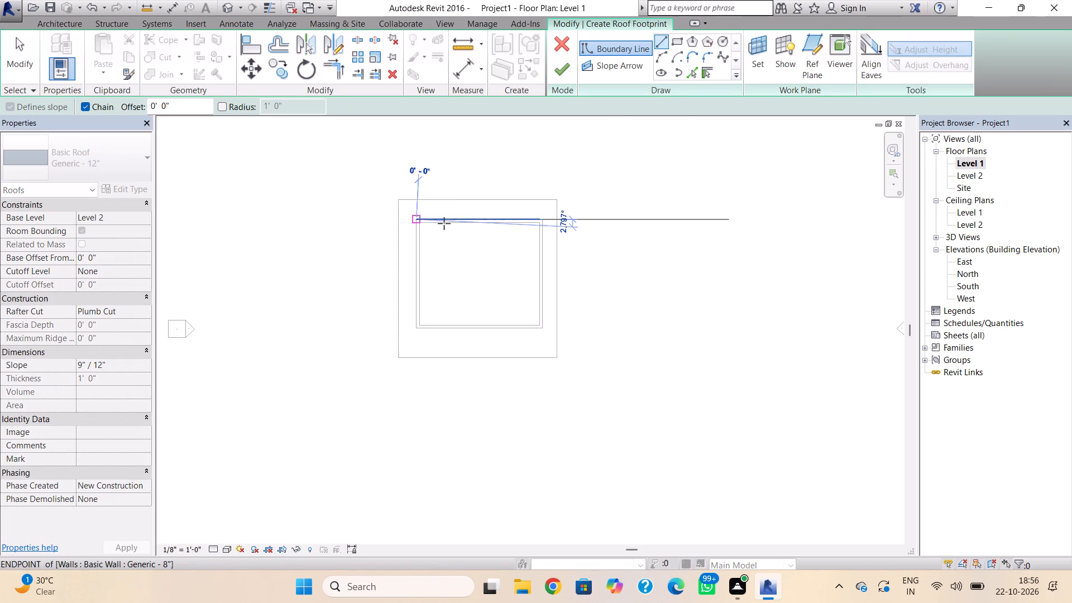
click(543, 217)
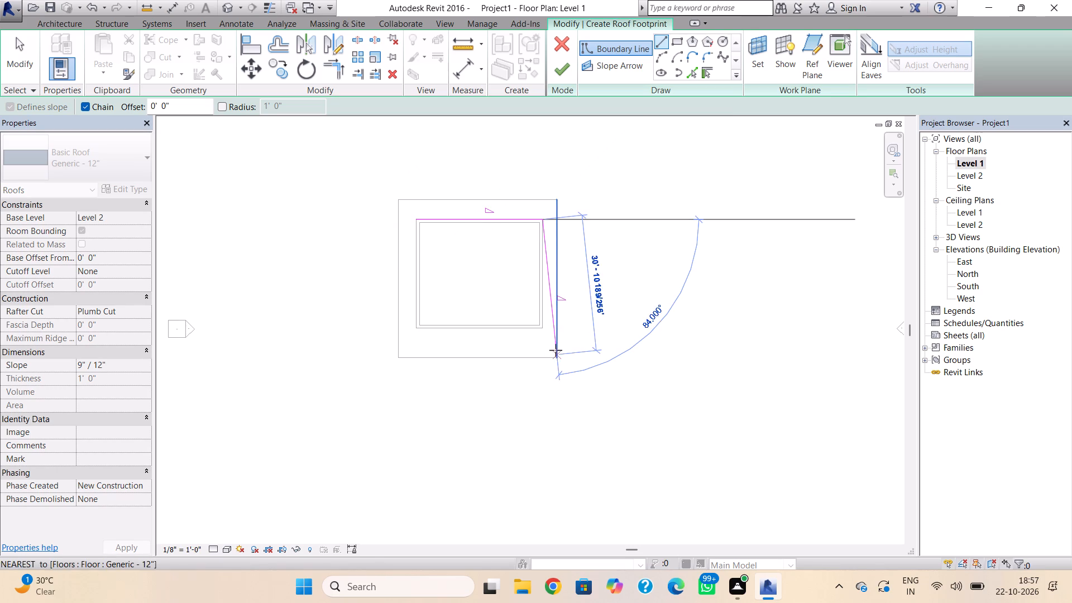
click(545, 331)
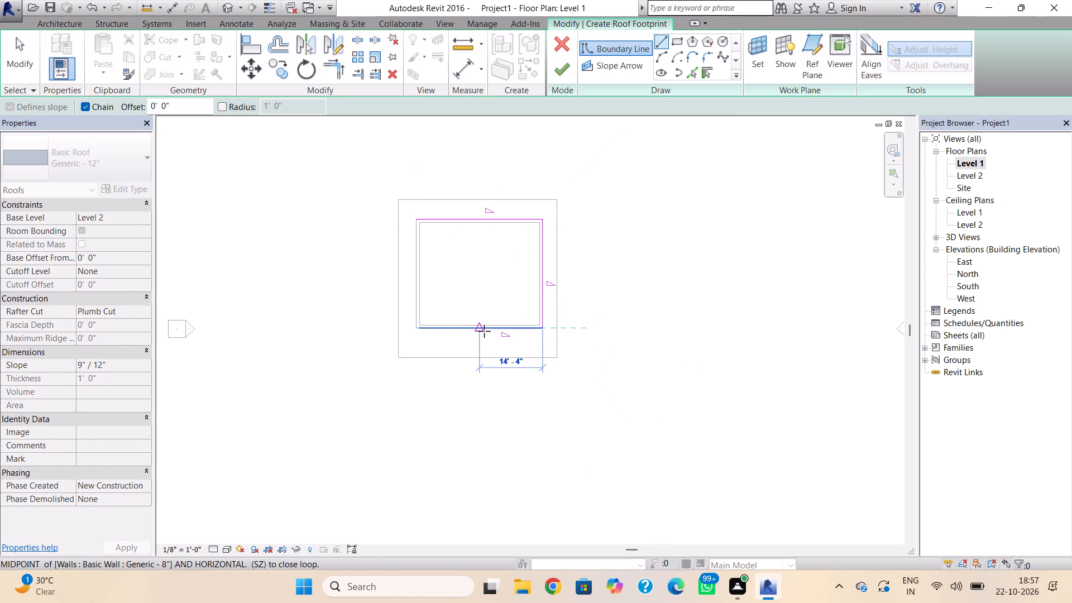
click(484, 331)
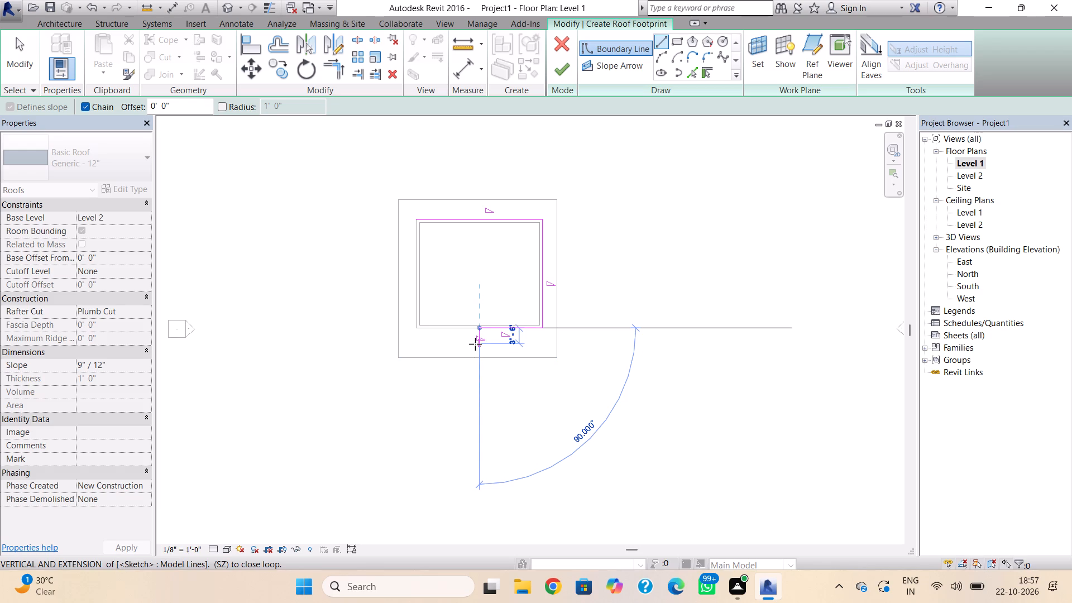
click(475, 343)
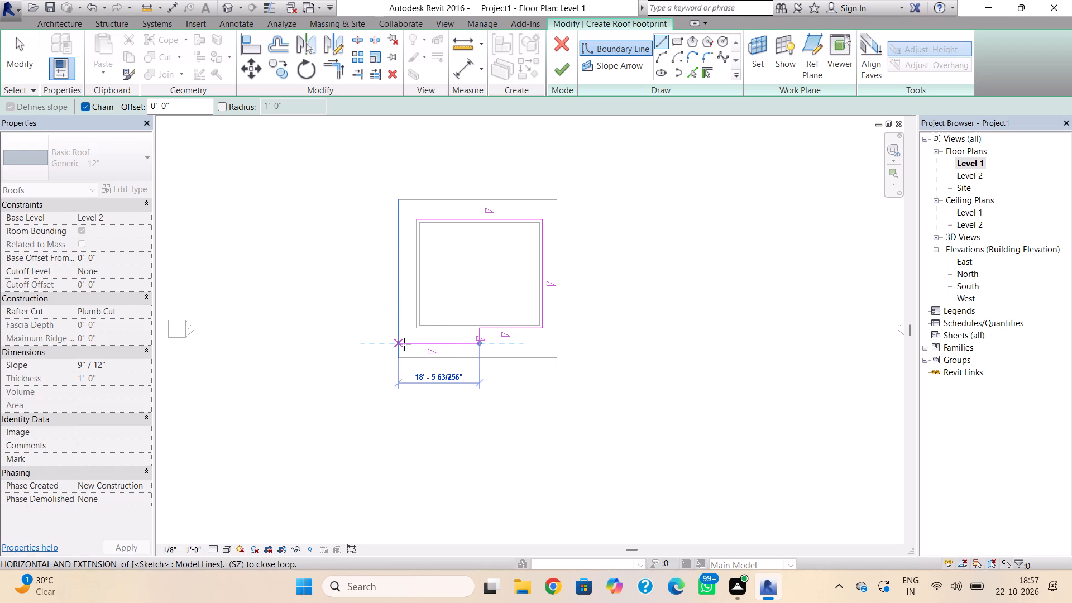
scroll(410, 343, up, 3)
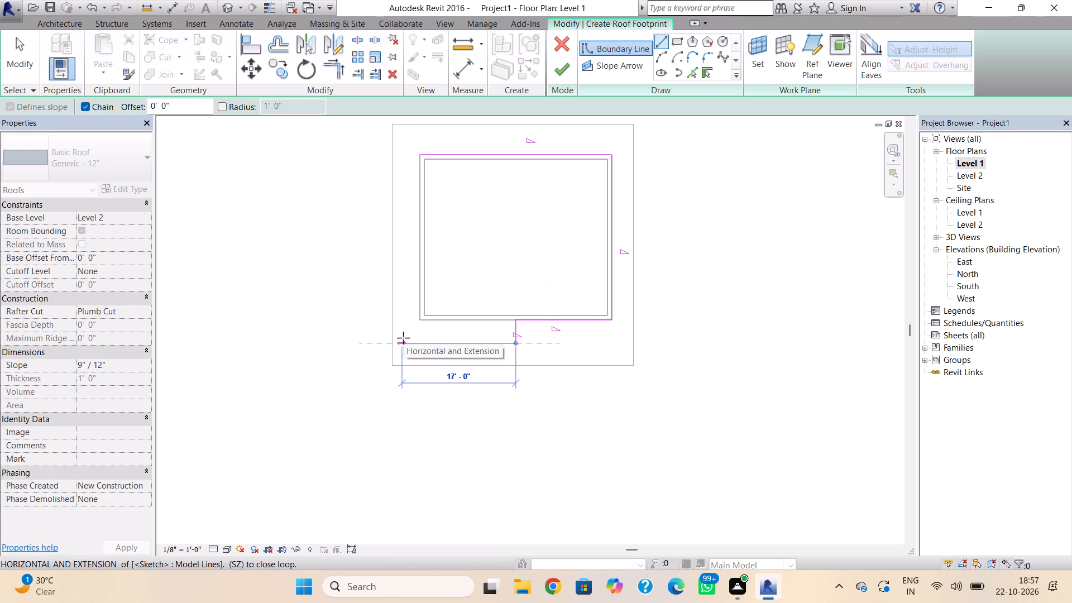
click(403, 338)
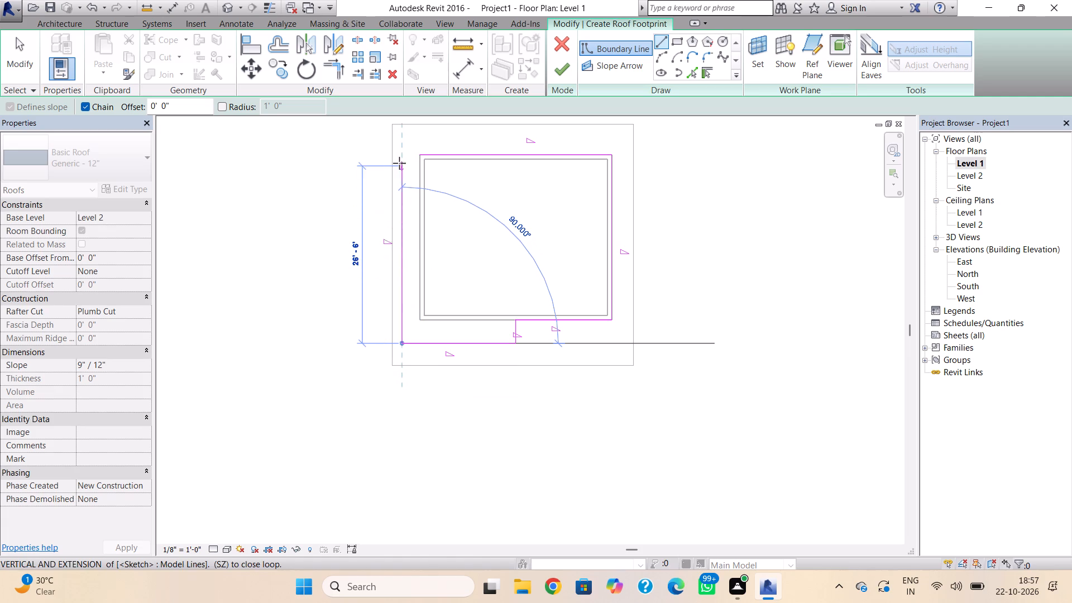
click(399, 156)
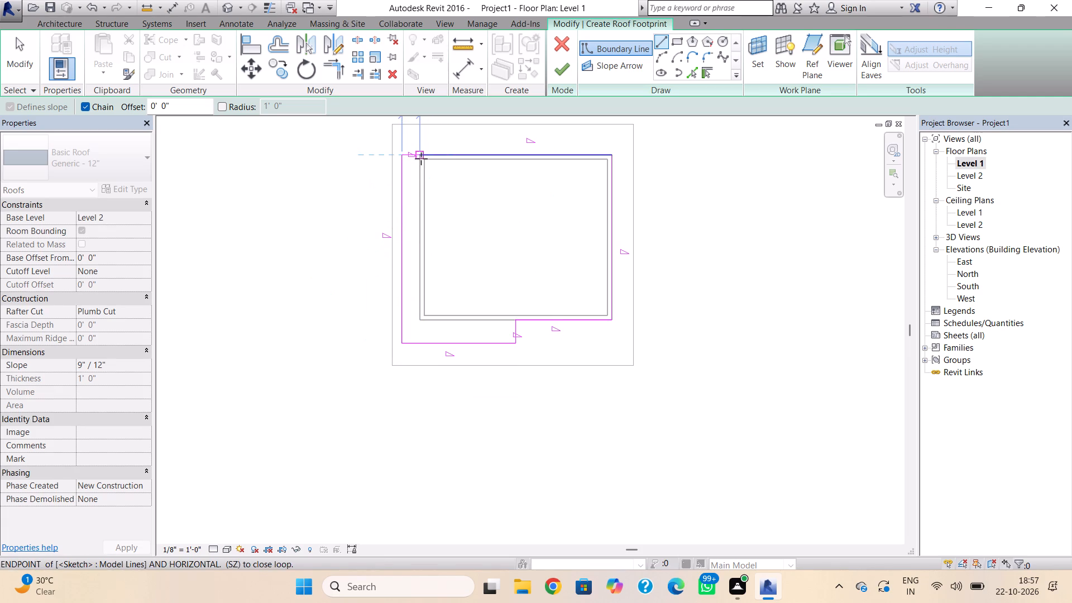
click(421, 159)
key(Escape)
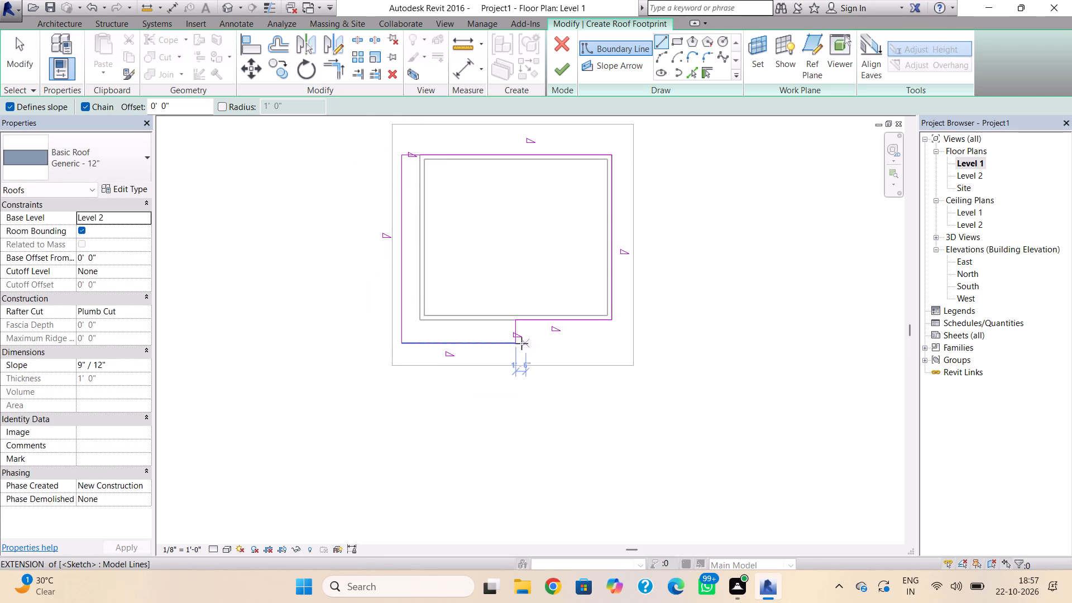
key(Escape)
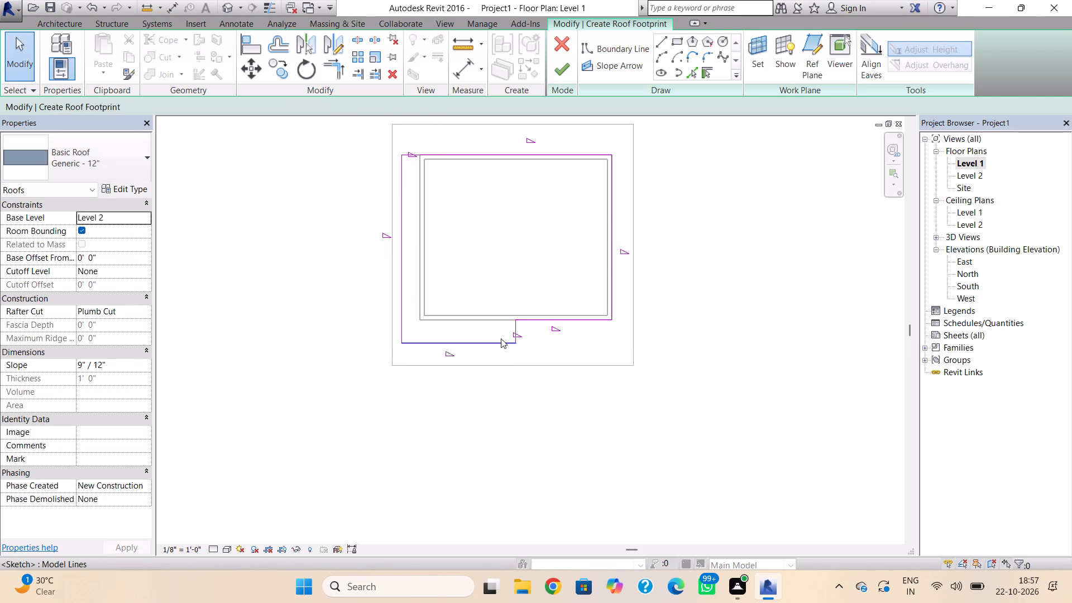
Nudge the projection's south line inward to a 3'-0" depth and the west boundary line to 2'-6" from the west wall's centreline.
click(501, 338)
key(Up)
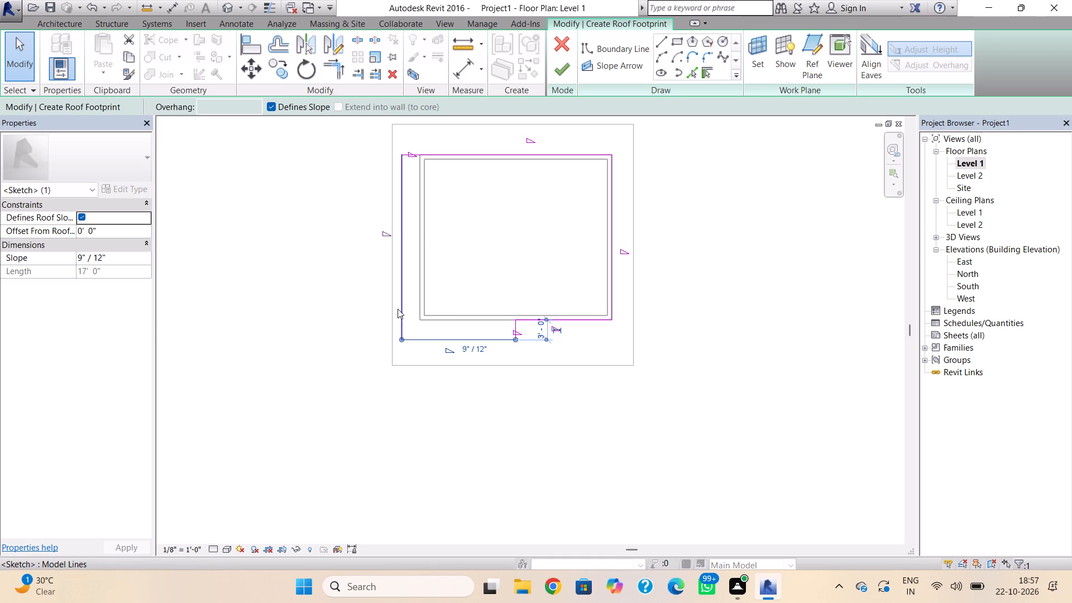
click(398, 309)
key(Right)
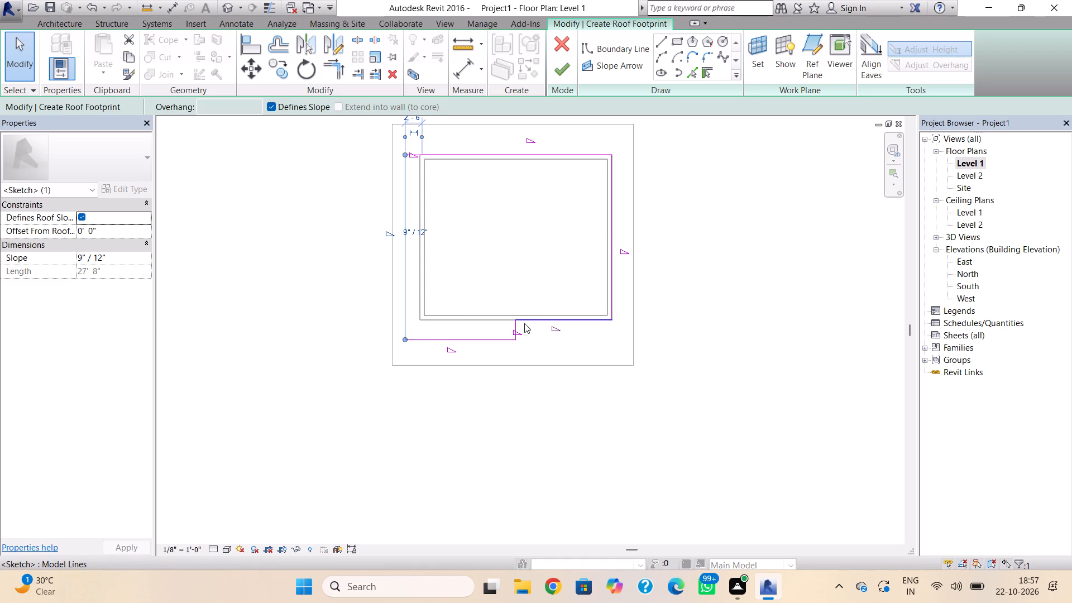
Nudge the short jog line east to 14'-6" from the west wall's centreline, and nudge the south boundary's east segment outward and back.
click(524, 323)
click(513, 331)
key(Right)
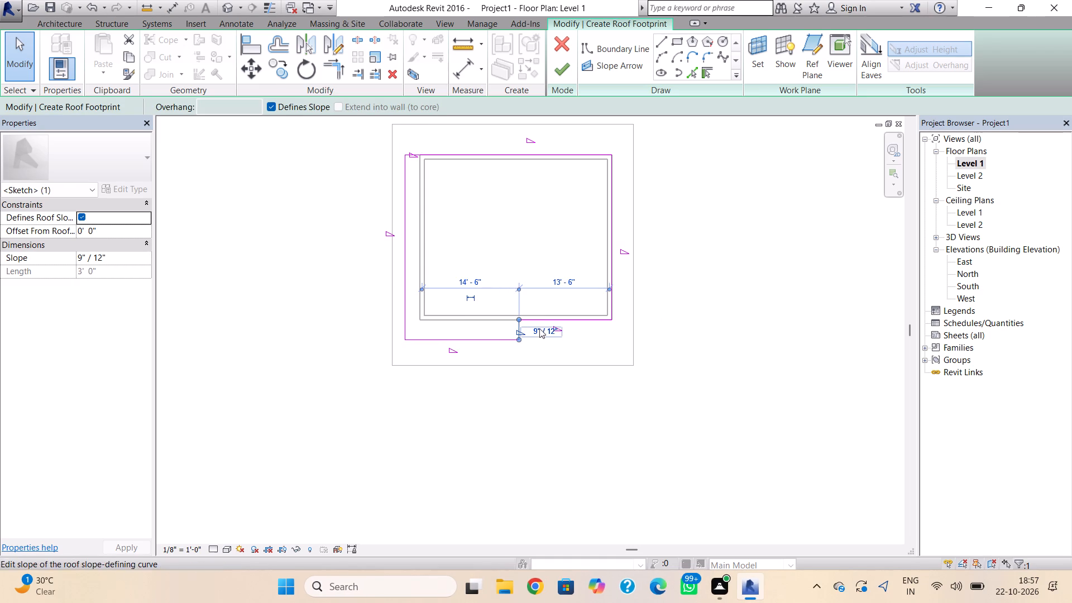
click(544, 320)
key(Down)
key(Up)
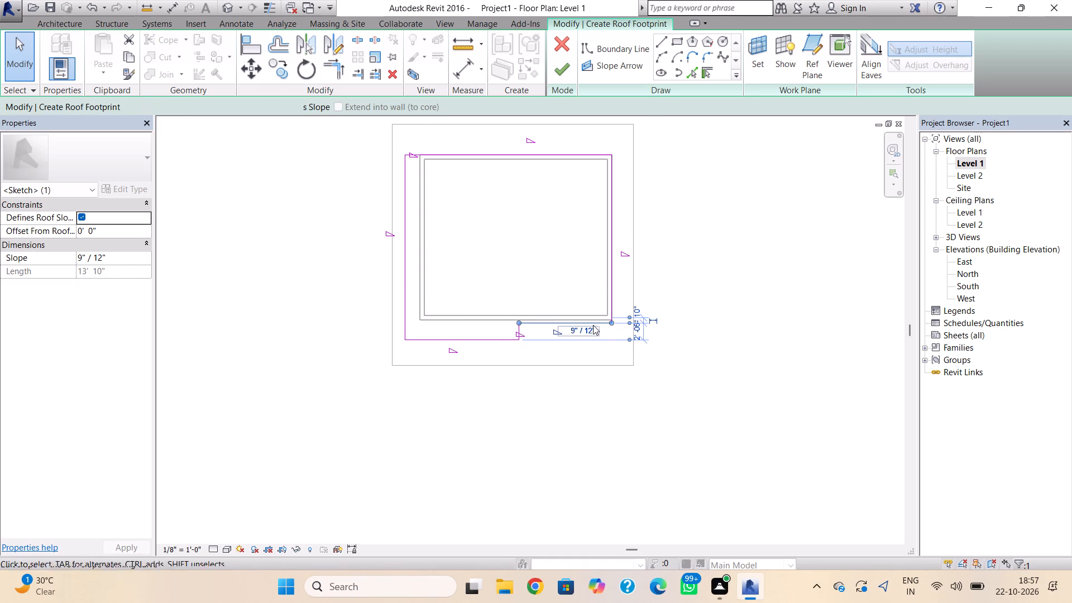
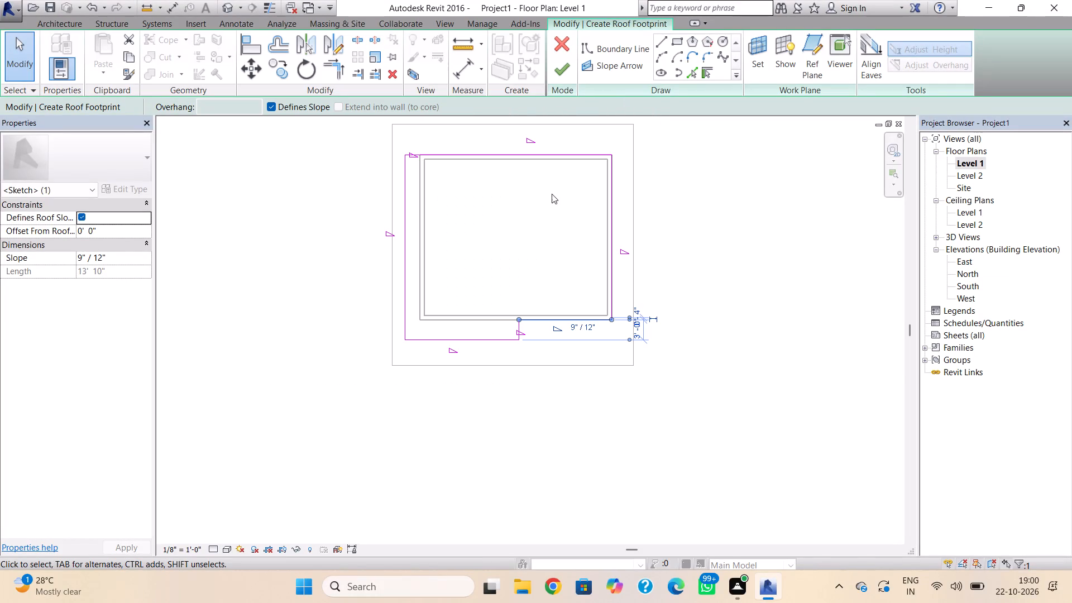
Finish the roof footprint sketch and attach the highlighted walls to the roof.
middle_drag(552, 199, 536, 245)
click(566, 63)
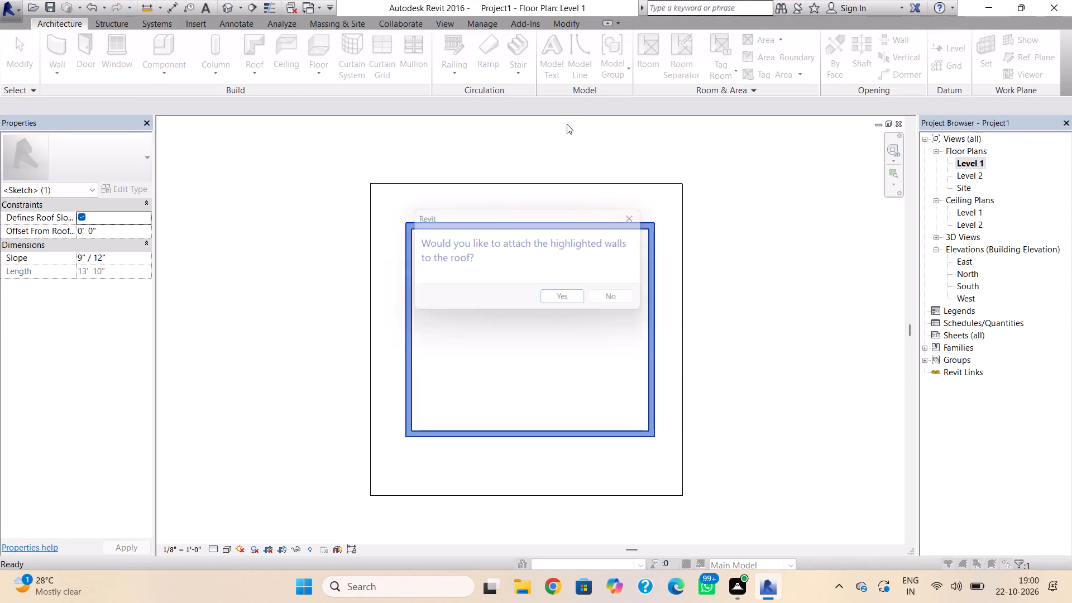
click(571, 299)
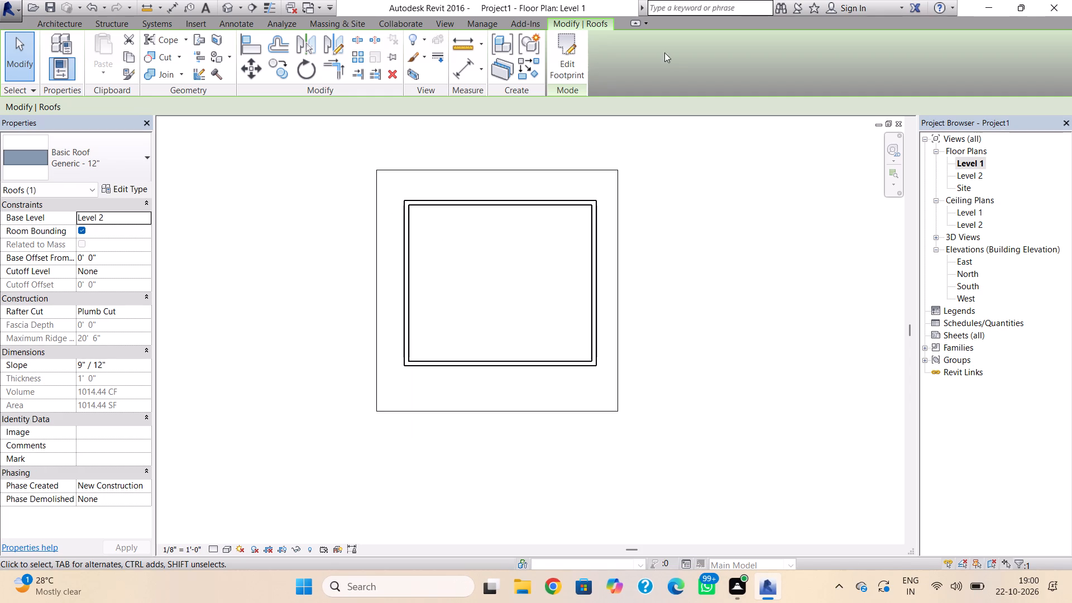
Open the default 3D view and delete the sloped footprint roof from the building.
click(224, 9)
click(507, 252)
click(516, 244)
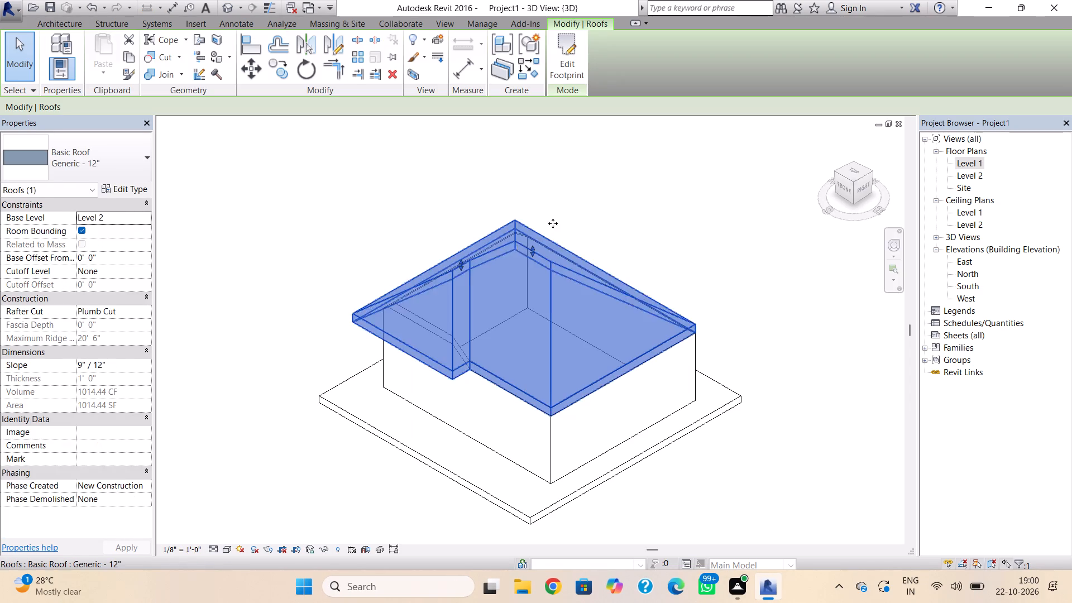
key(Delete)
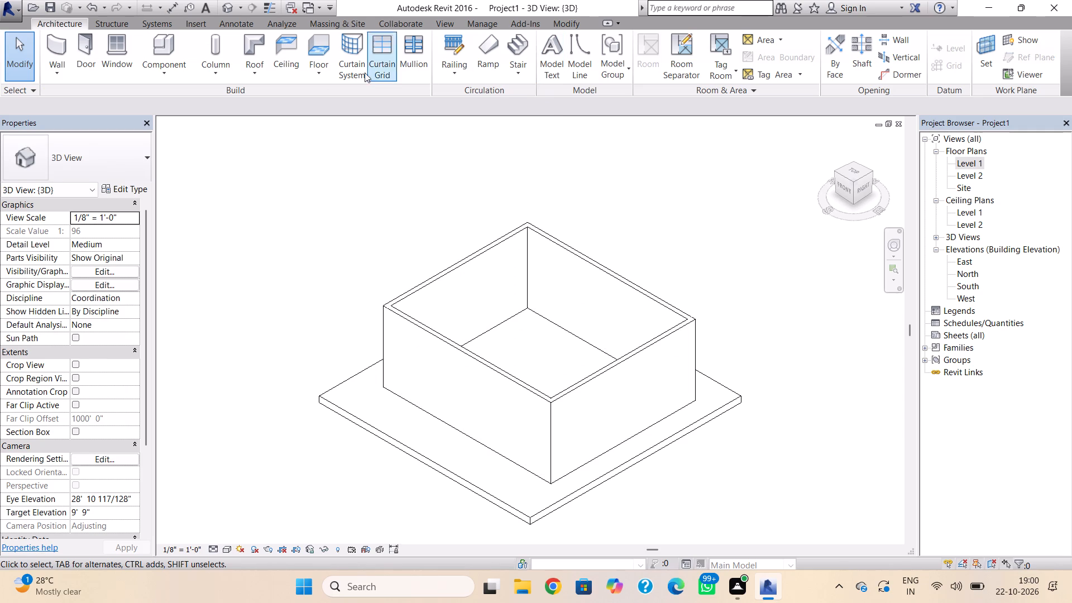
Start a Level 2 footprint roof with Defines slope off and, in the Level 1 plan, draw north and east boundary lines along the outer wall faces.
click(265, 46)
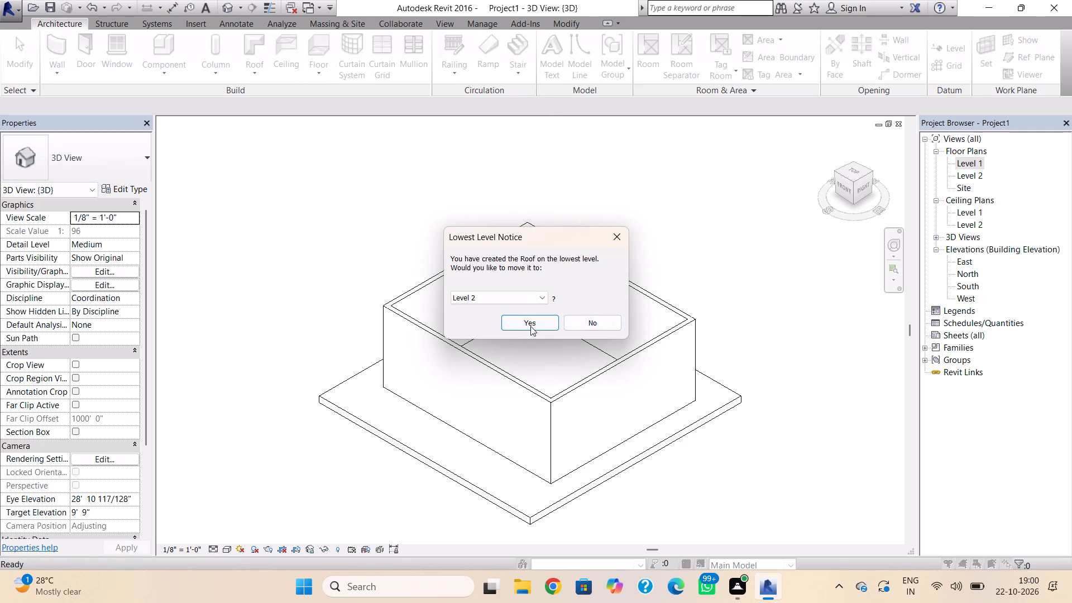
click(530, 326)
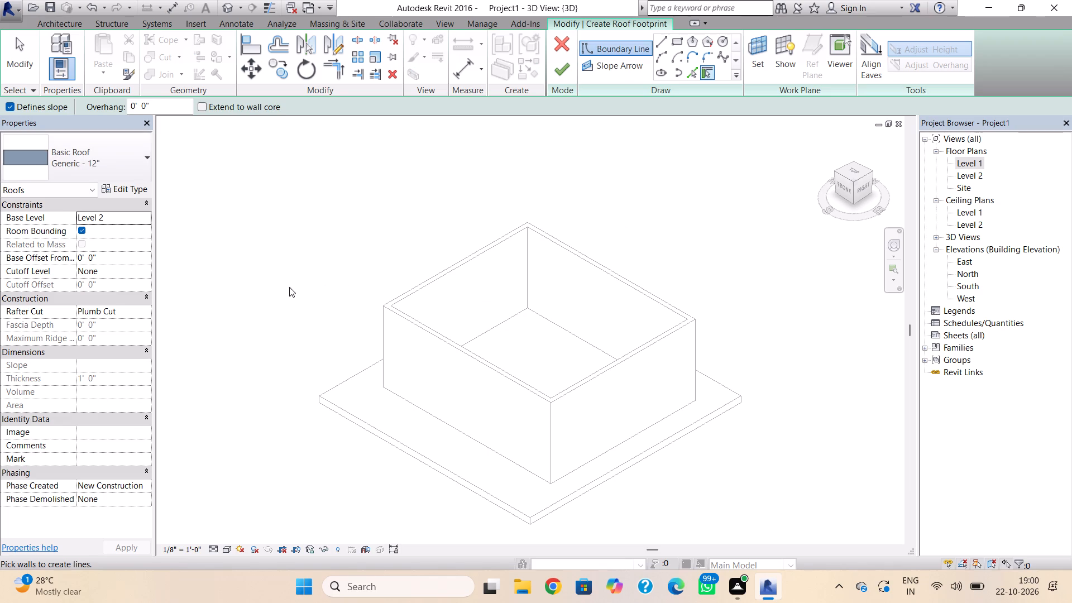
click(12, 97)
click(678, 35)
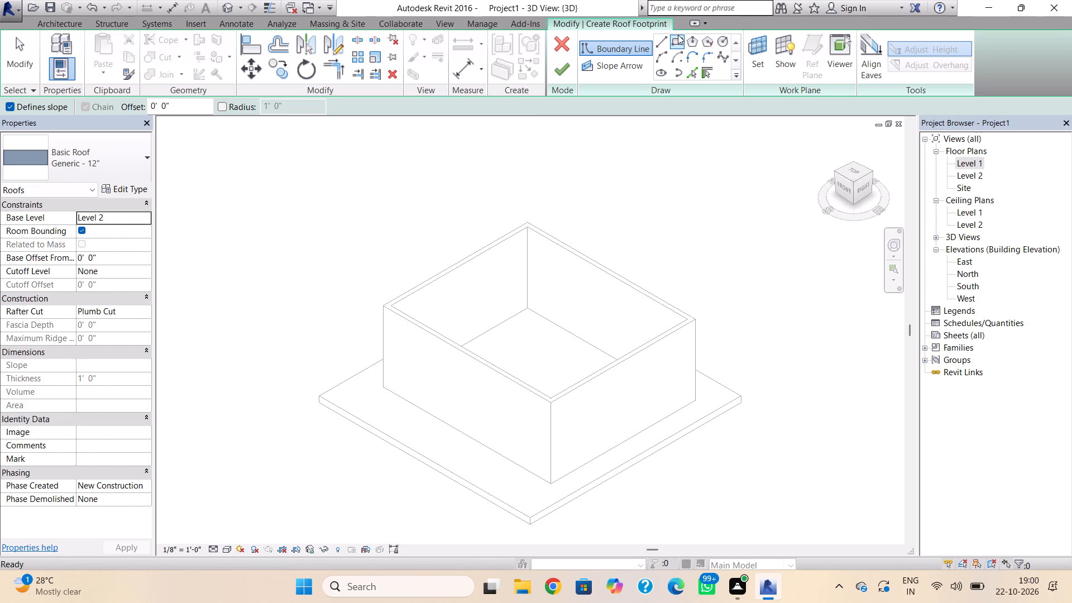
click(679, 45)
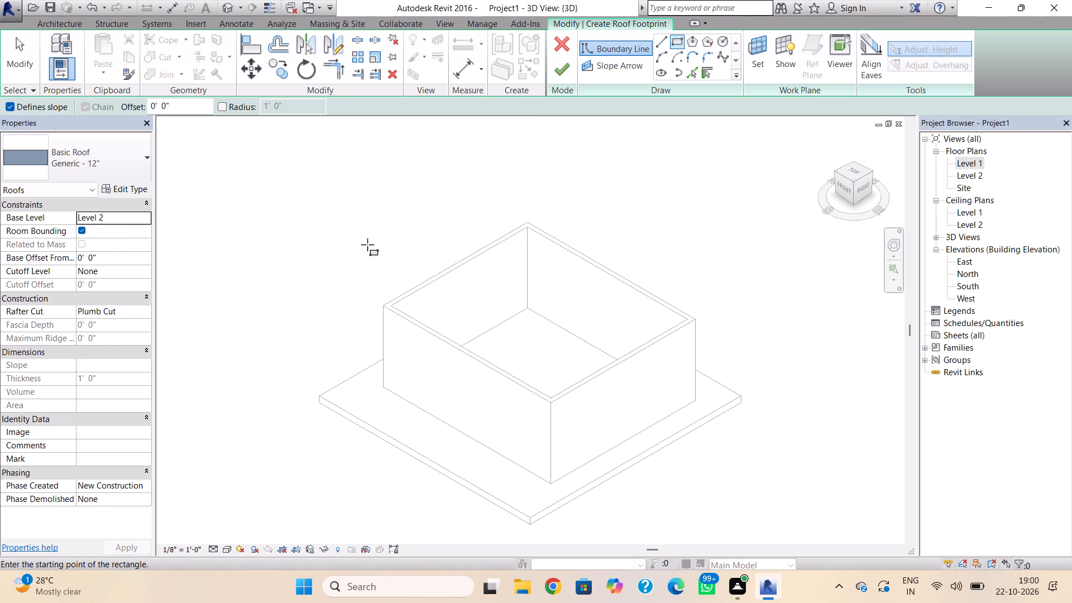
click(8, 103)
click(965, 159)
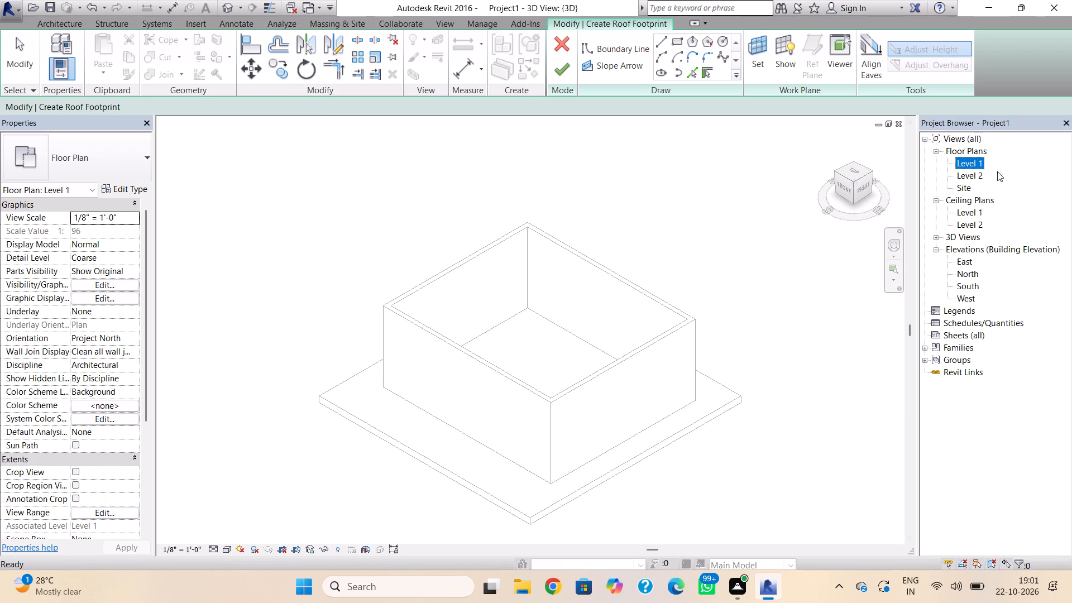
double_click(977, 165)
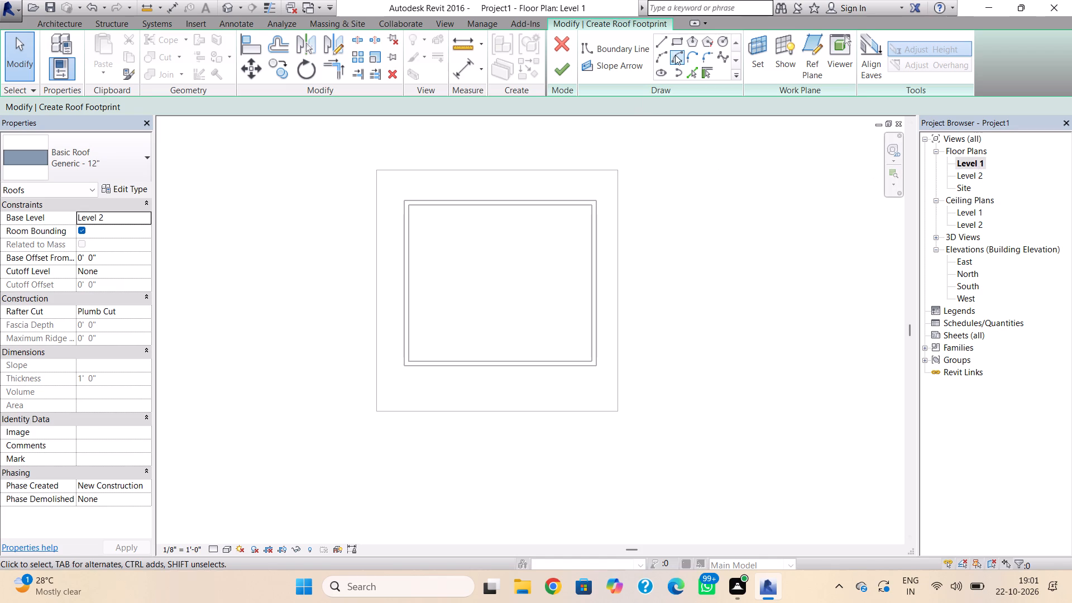
click(656, 43)
scroll(401, 200, up, 2)
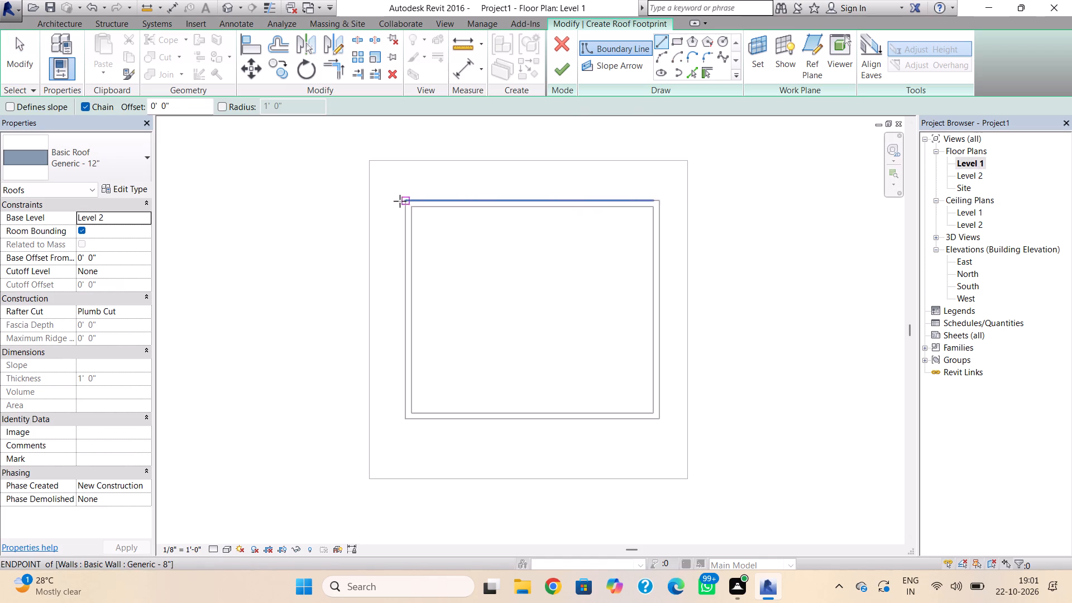
scroll(400, 201, up, 1)
click(402, 200)
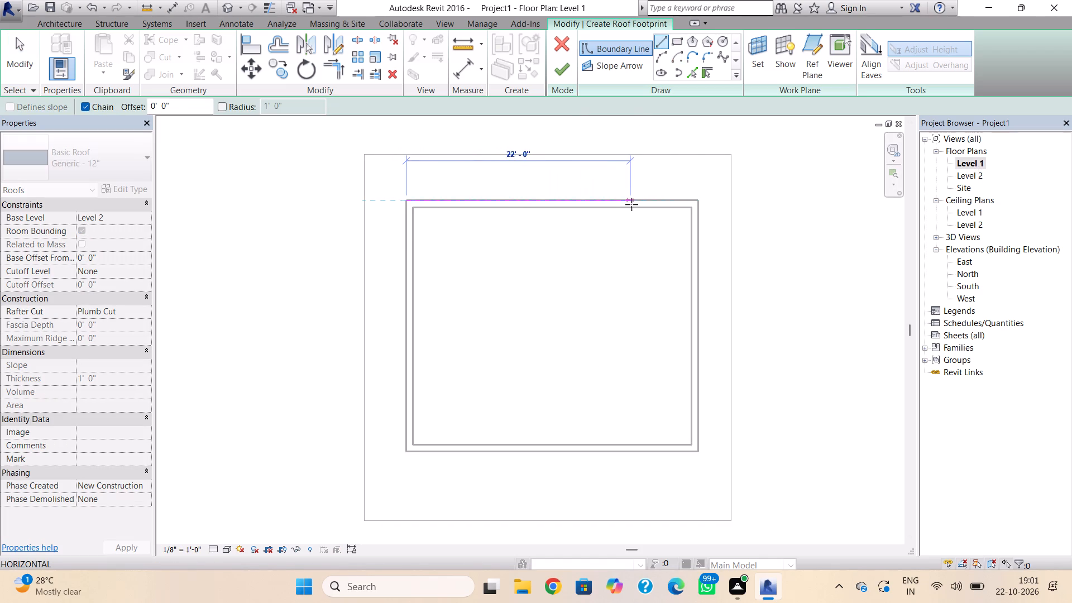
click(700, 202)
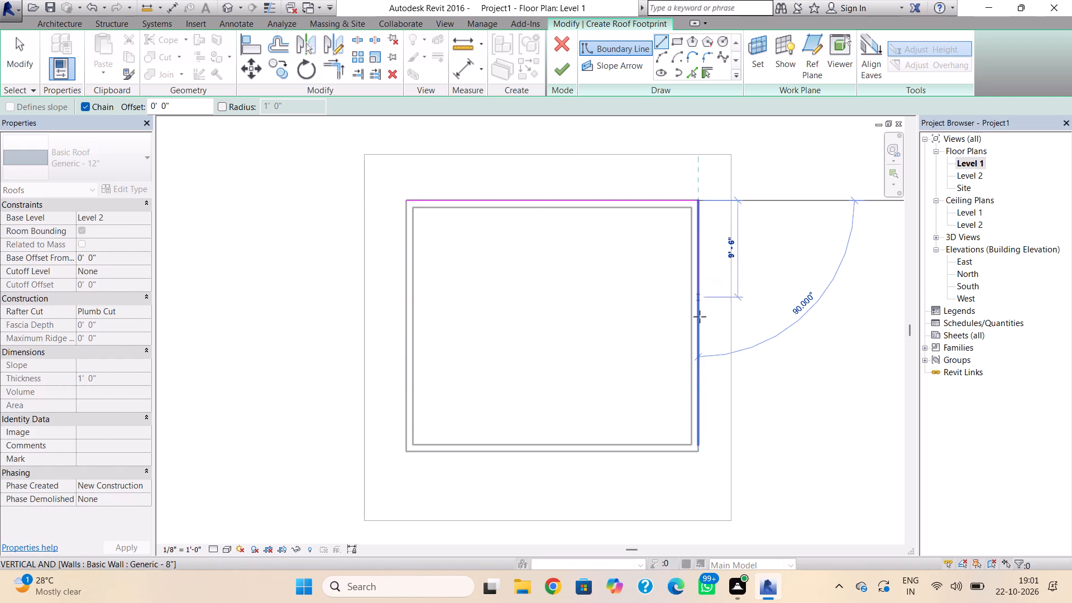
click(698, 452)
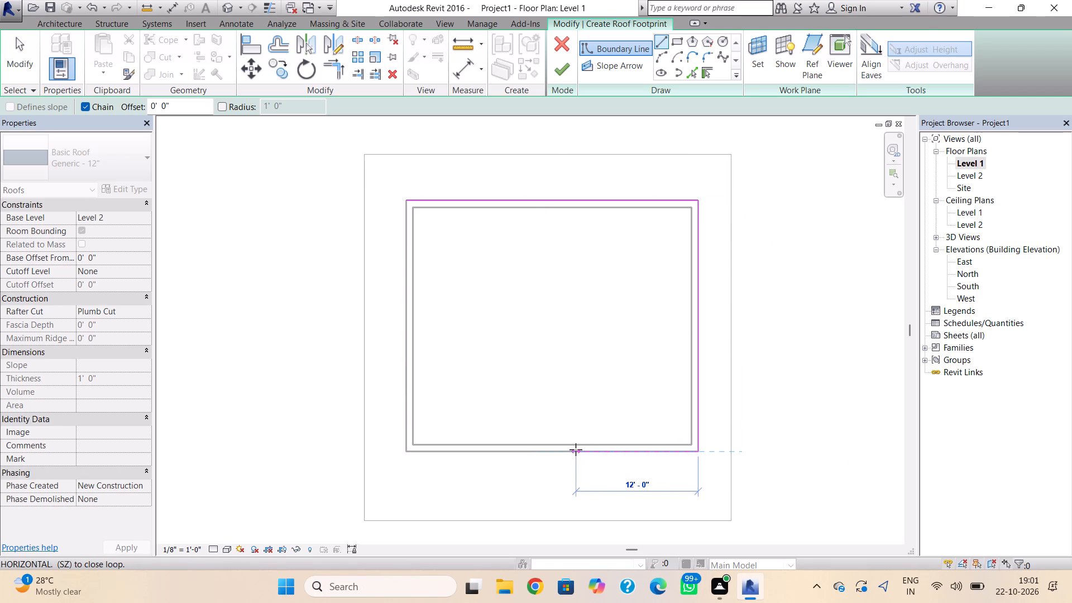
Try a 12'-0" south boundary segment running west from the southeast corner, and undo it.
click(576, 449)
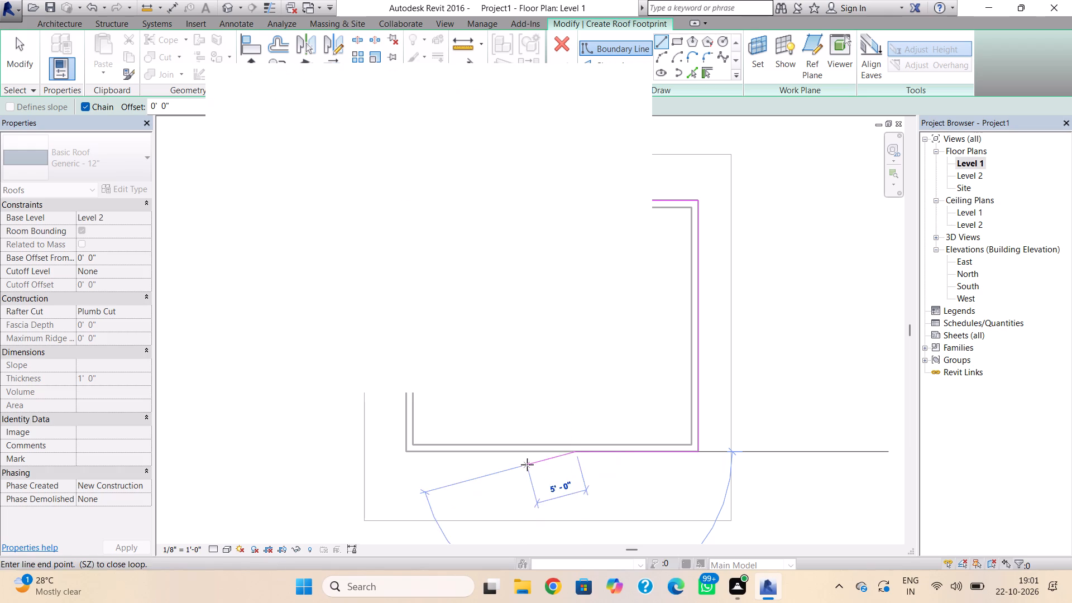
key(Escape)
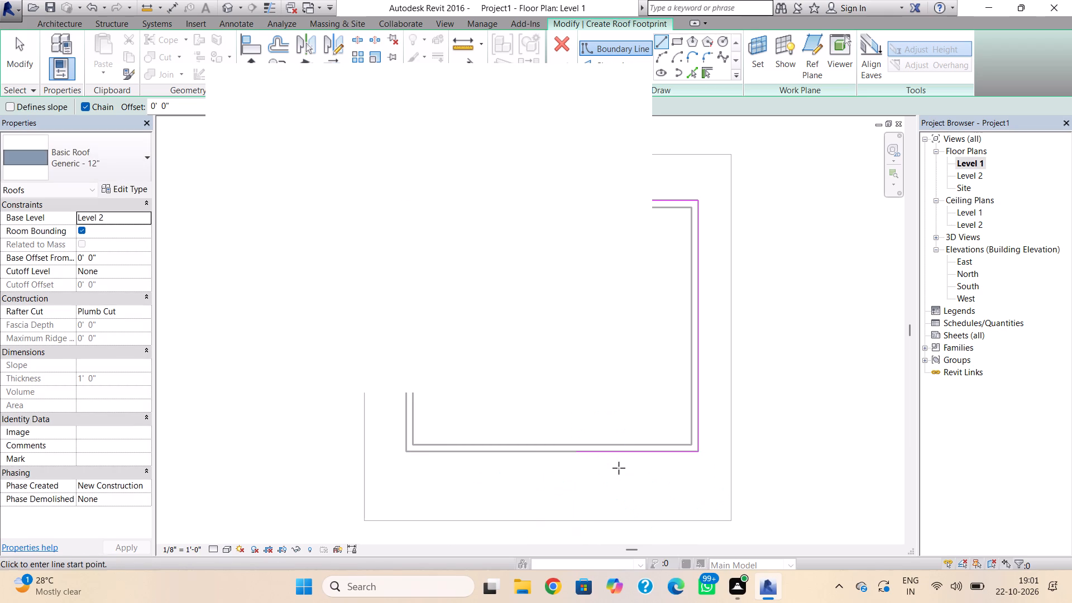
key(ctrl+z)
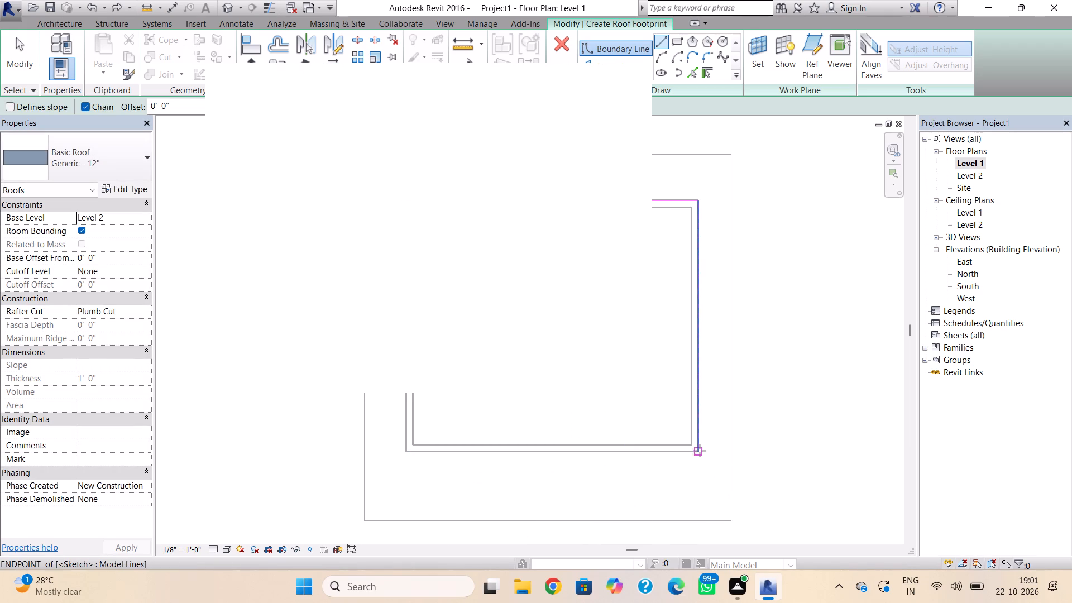
Close the boundary with a 14'-4" south segment, a short southward jog, a 16'-6" projection line and a west line 2'-2" outside the wall.
click(700, 451)
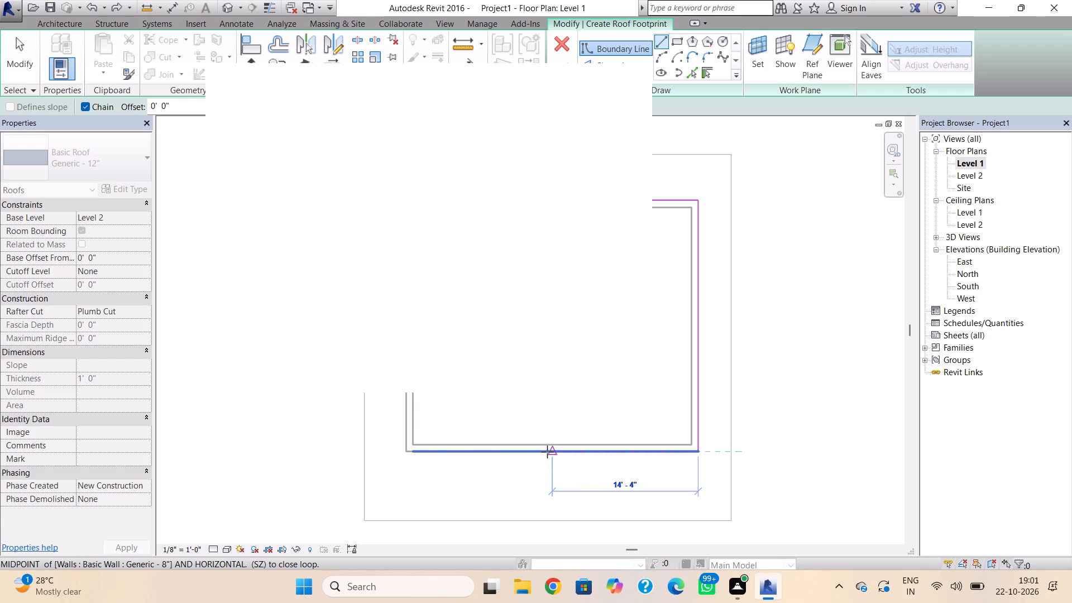
click(552, 451)
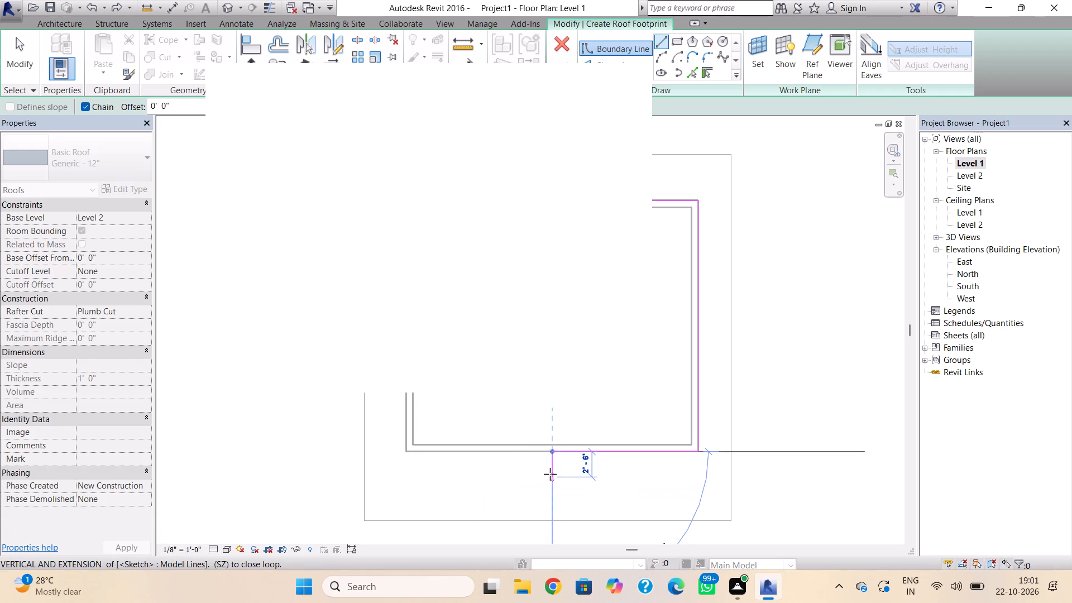
click(550, 474)
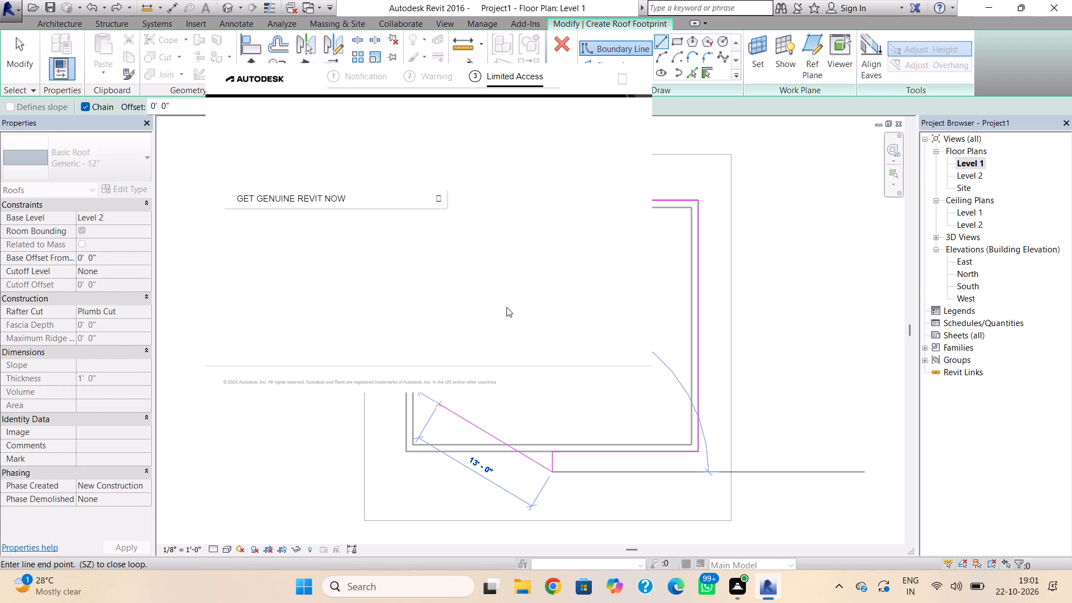
click(617, 77)
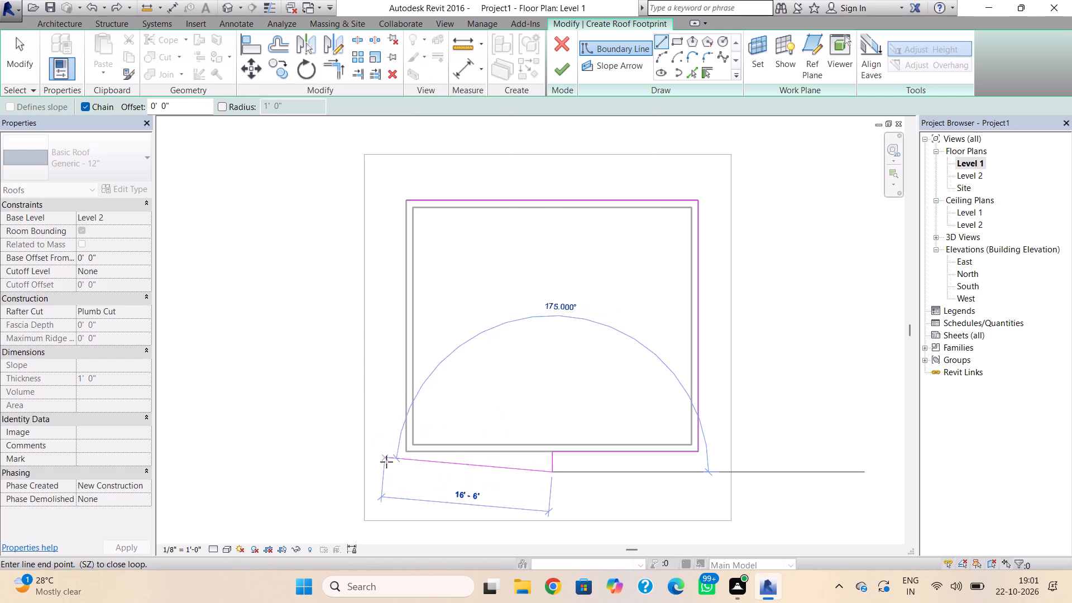
click(386, 471)
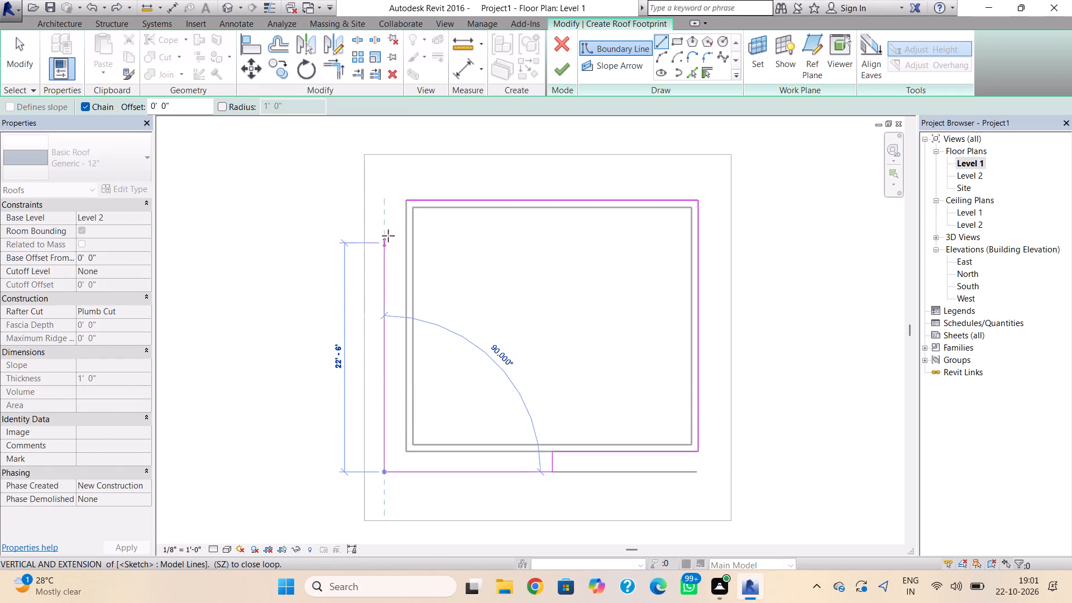
click(386, 200)
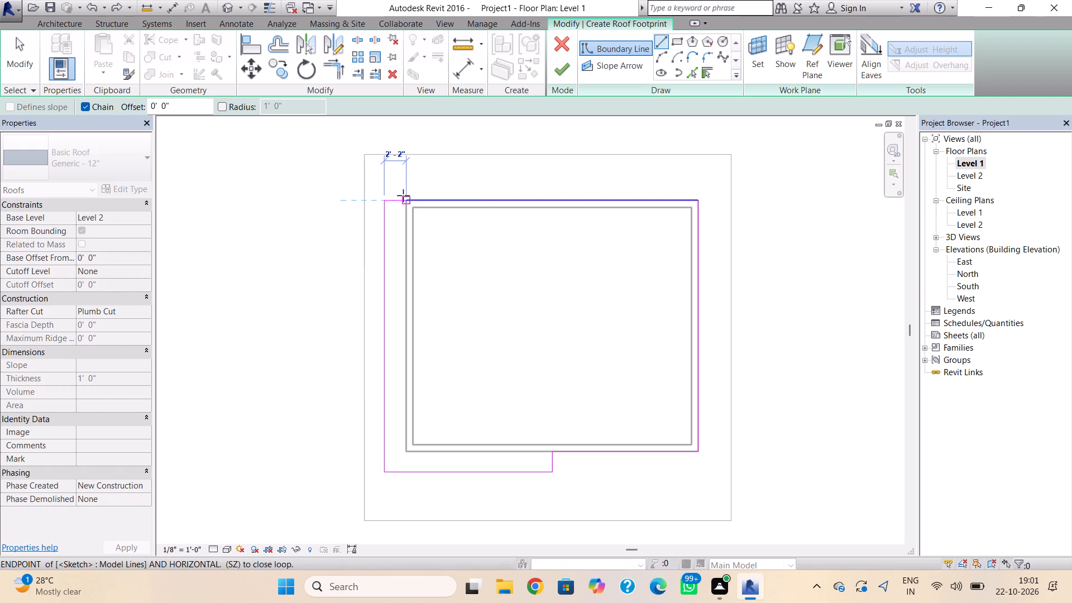
click(406, 200)
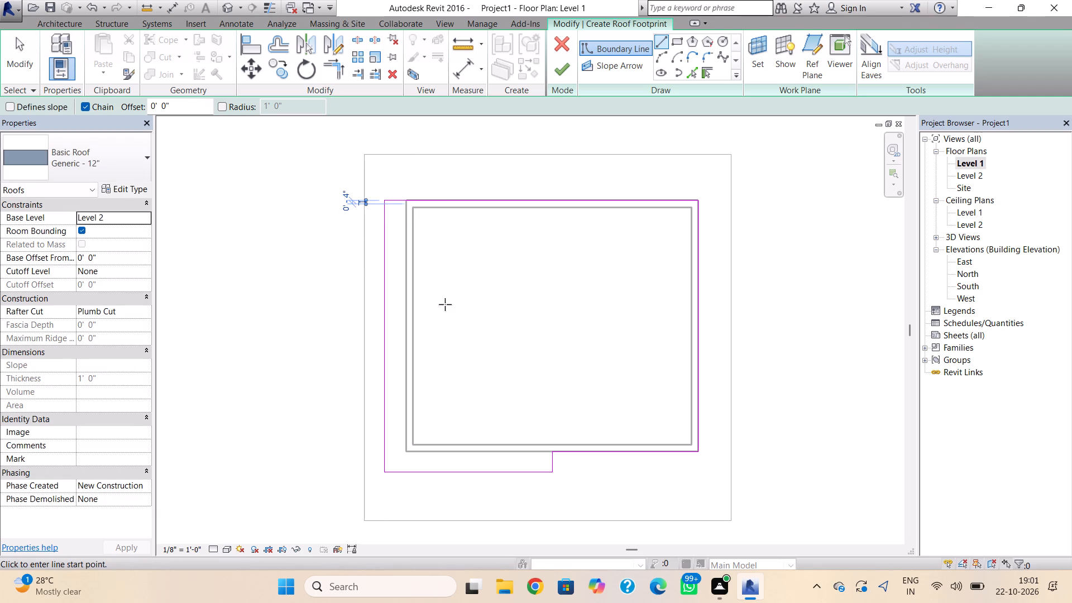
key(Escape)
Finish the flat roof's footprint sketch and attach the highlighted walls to the roof.
scroll(414, 208, up, 14)
scroll(374, 211, down, 2)
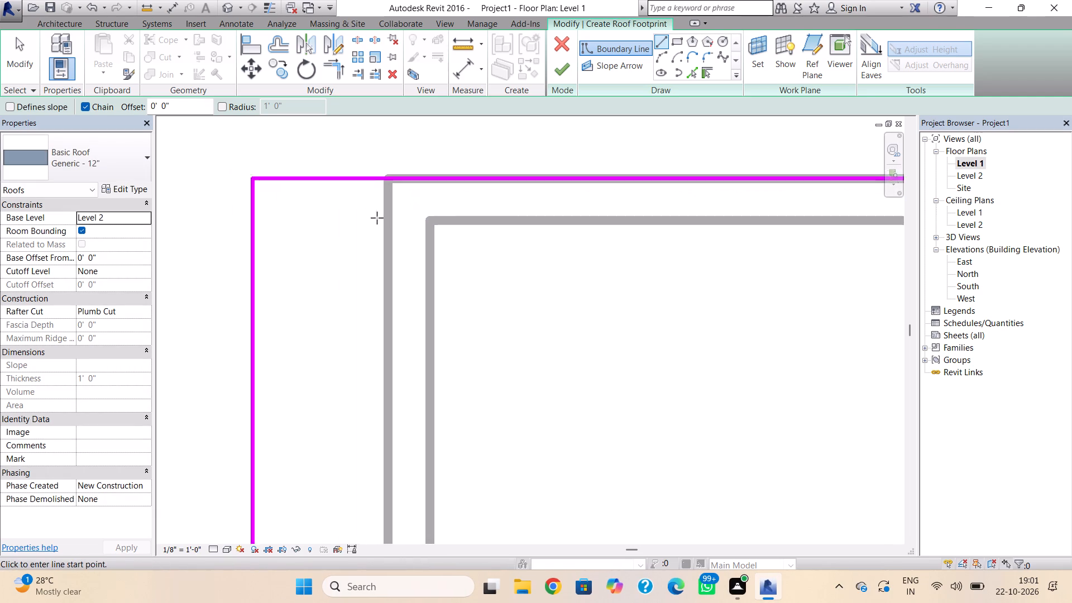
scroll(377, 218, down, 7)
click(564, 71)
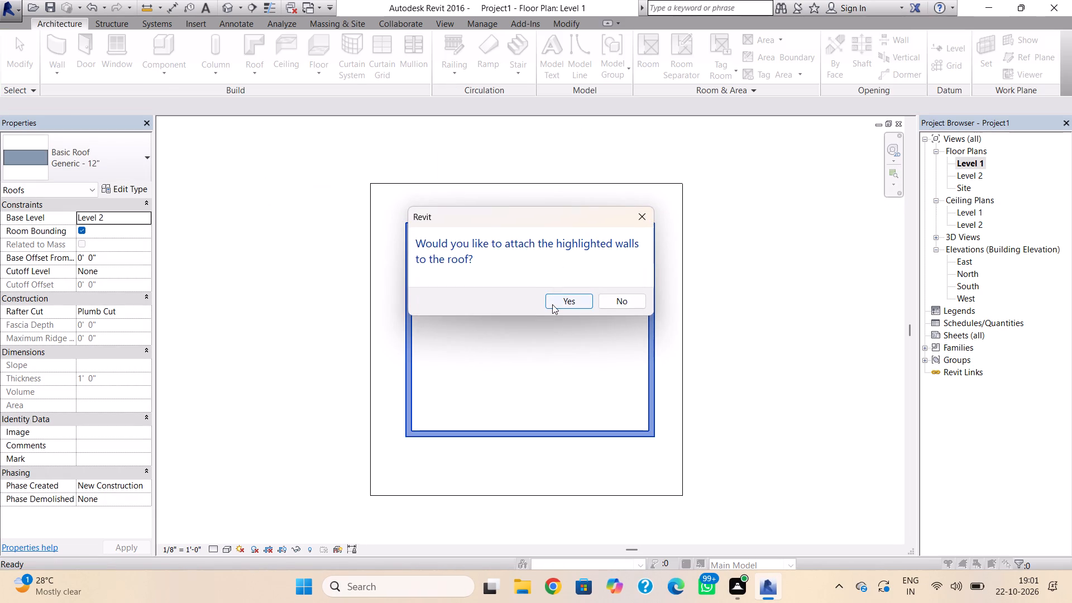
click(553, 305)
Examine the flat roof and its overhangs on the south and west sides in the default 3D view.
scroll(576, 324, down, 8)
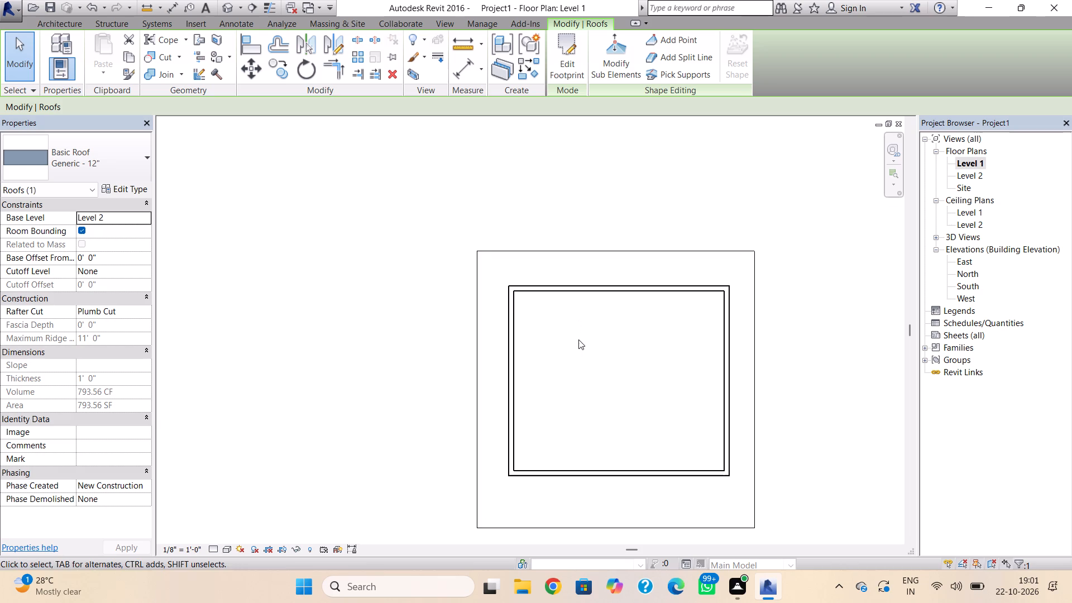
middle_drag(578, 339, 465, 272)
click(228, 3)
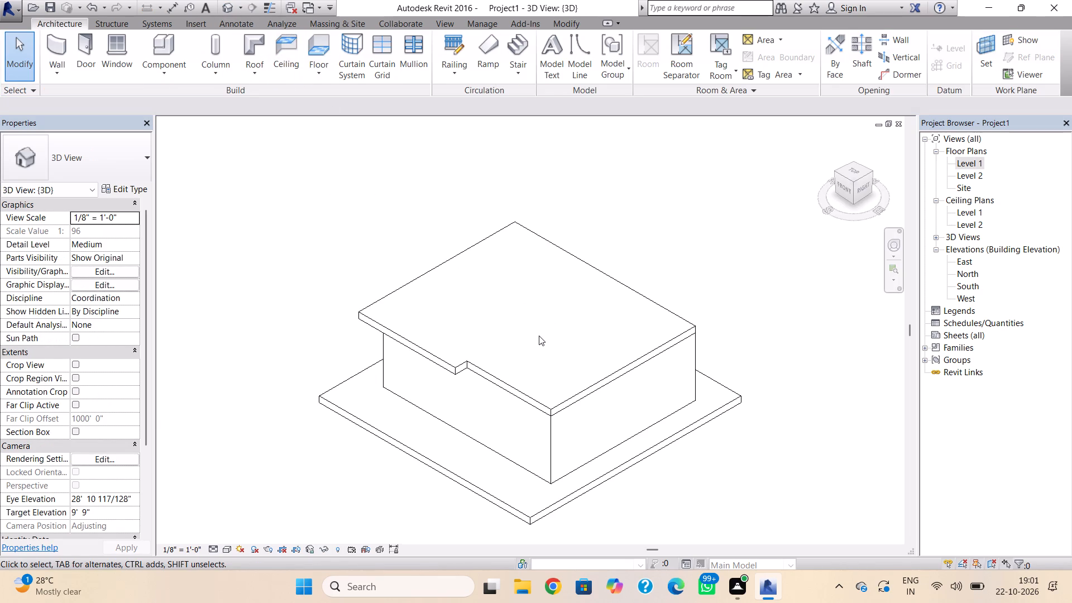
right_drag(532, 342, 642, 337)
shift+right_drag(520, 385, 639, 355)
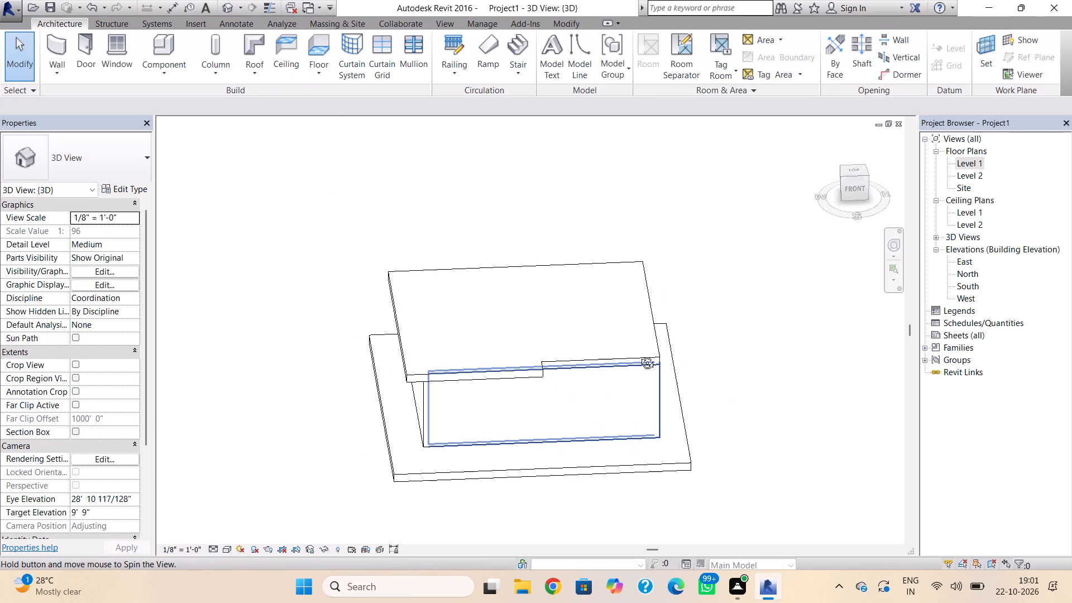
shift+right_drag(639, 355, 636, 337)
key(Escape)
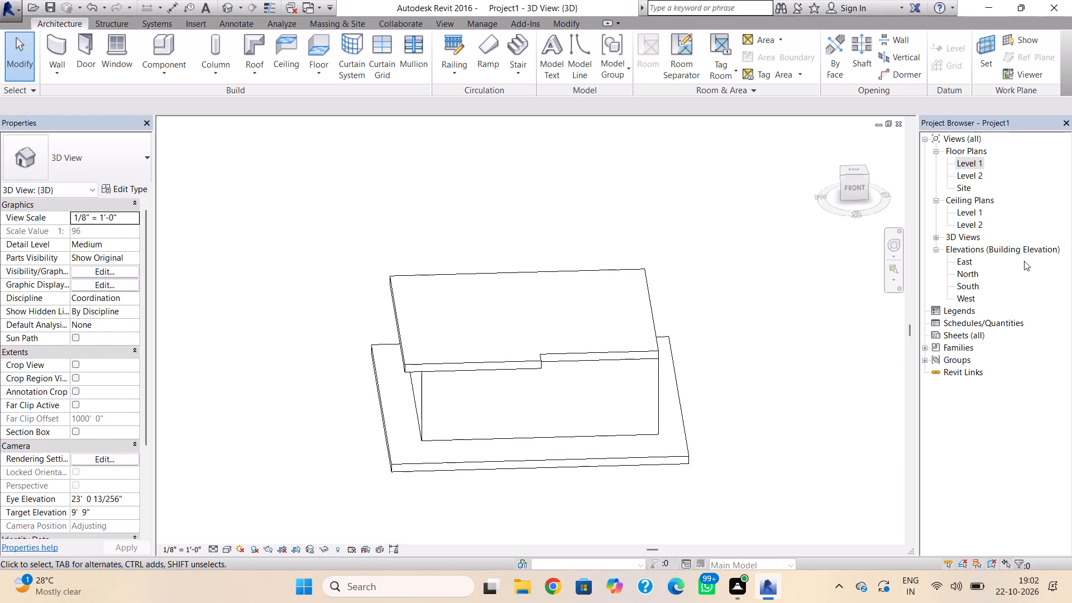
Open the East building elevation view.
double_click(956, 262)
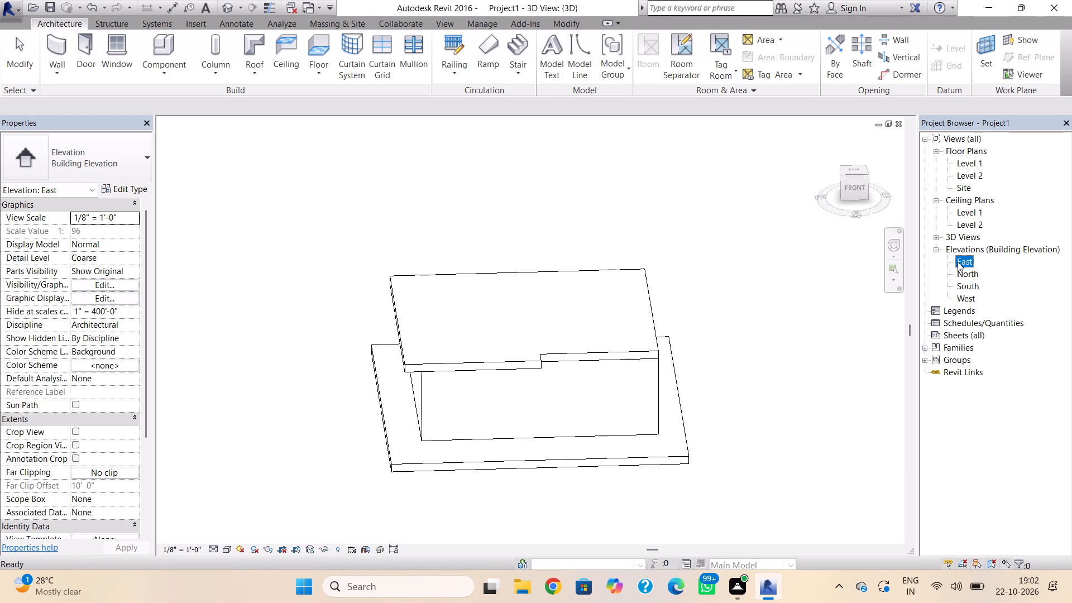
click(958, 262)
click(958, 262)
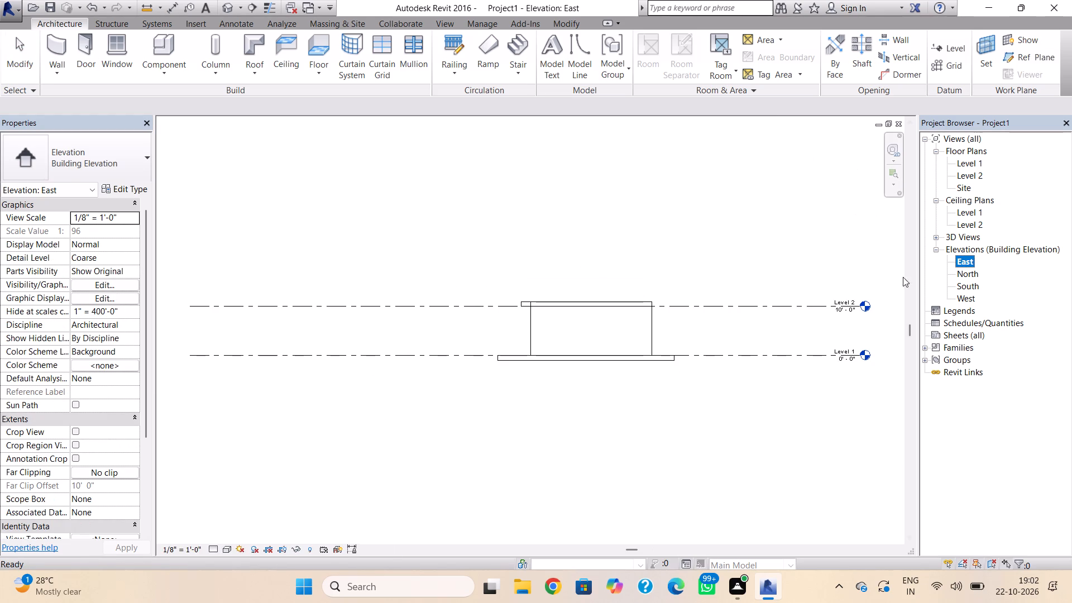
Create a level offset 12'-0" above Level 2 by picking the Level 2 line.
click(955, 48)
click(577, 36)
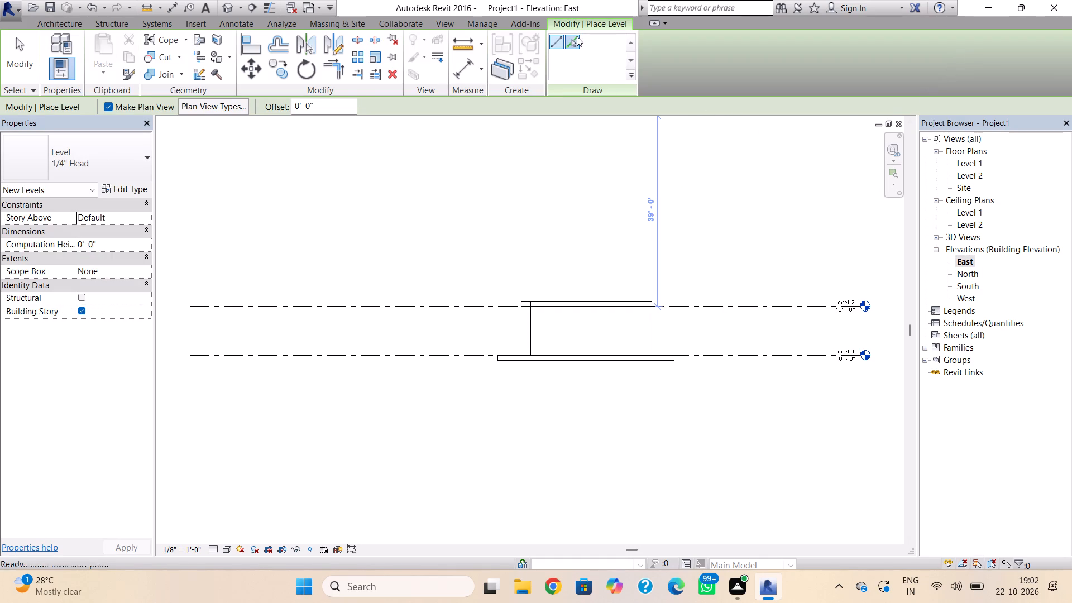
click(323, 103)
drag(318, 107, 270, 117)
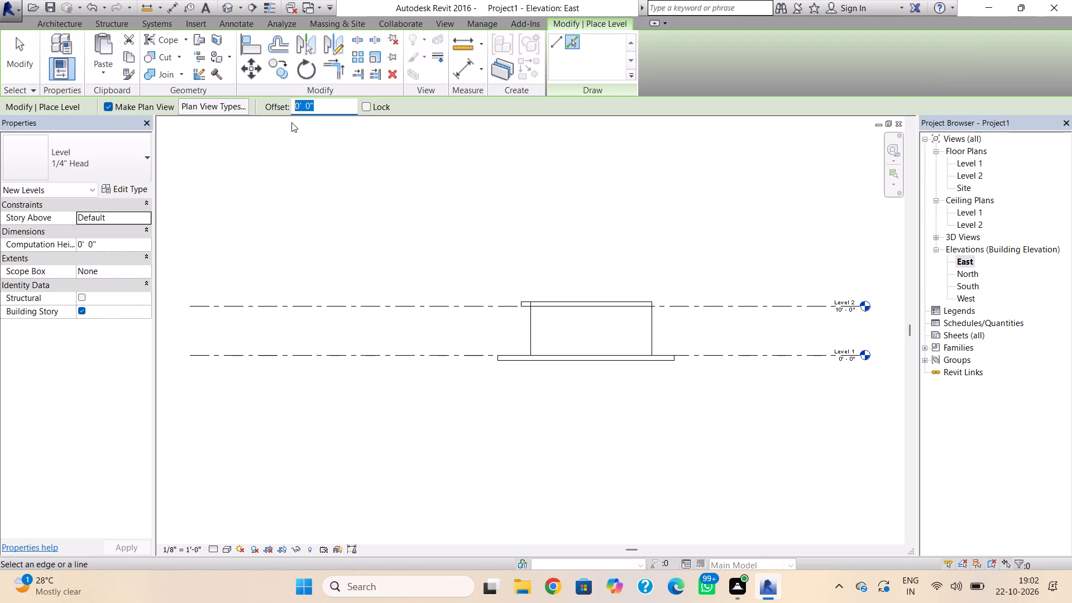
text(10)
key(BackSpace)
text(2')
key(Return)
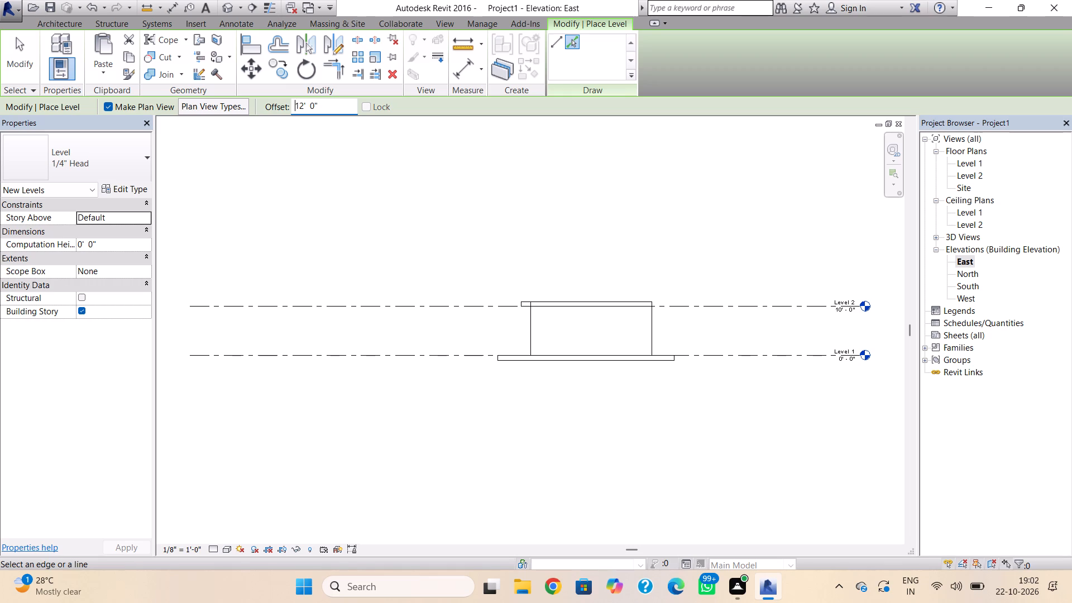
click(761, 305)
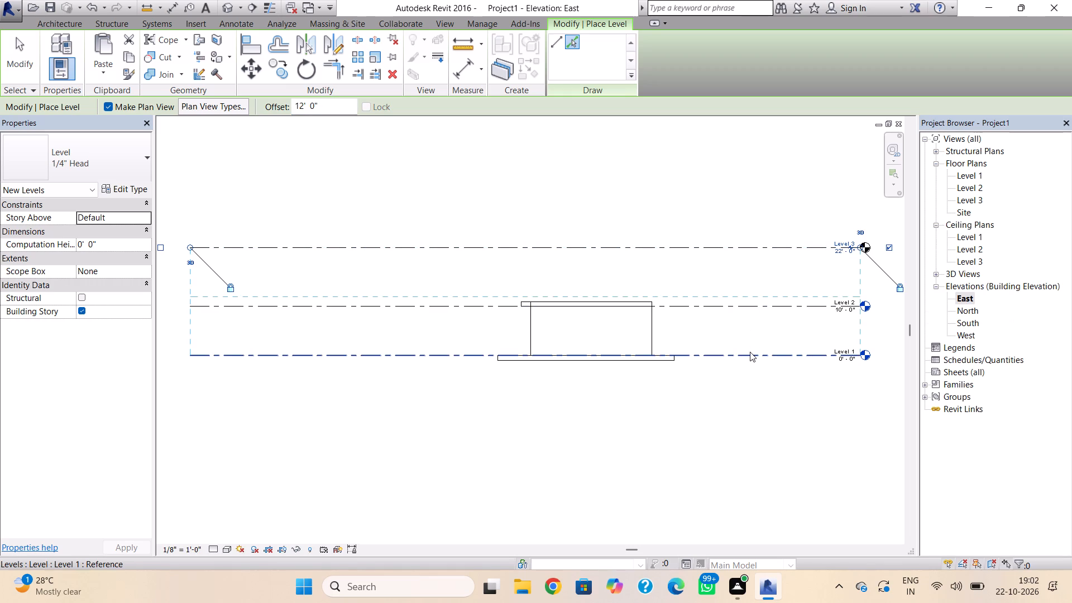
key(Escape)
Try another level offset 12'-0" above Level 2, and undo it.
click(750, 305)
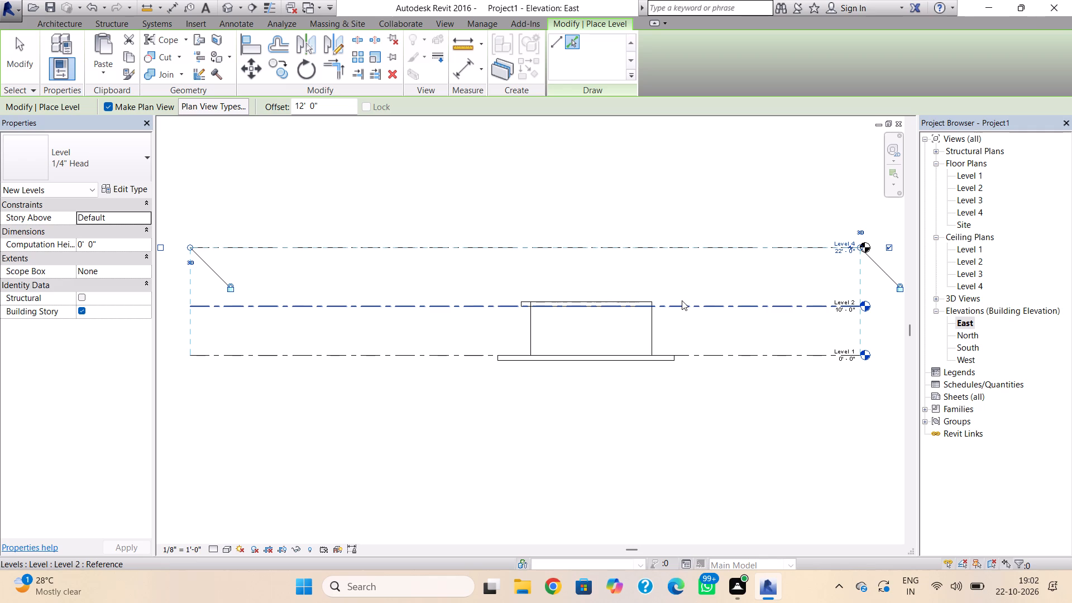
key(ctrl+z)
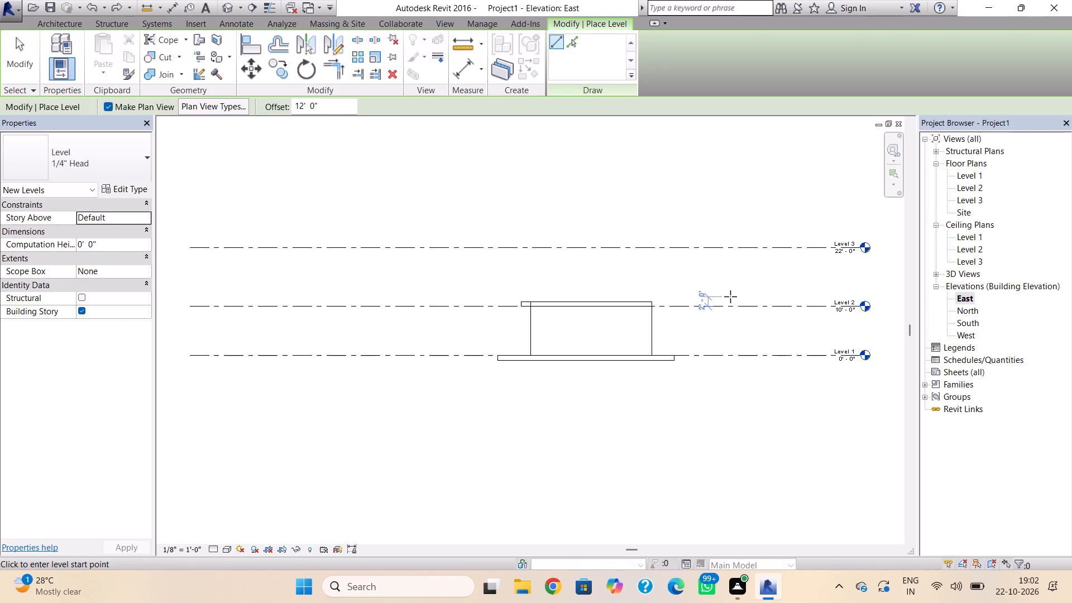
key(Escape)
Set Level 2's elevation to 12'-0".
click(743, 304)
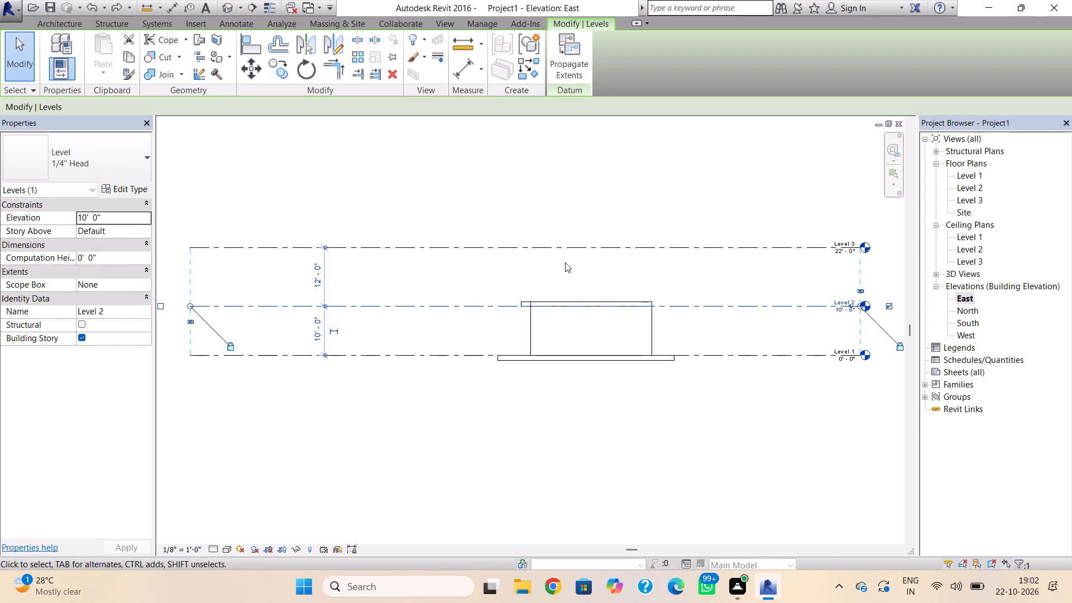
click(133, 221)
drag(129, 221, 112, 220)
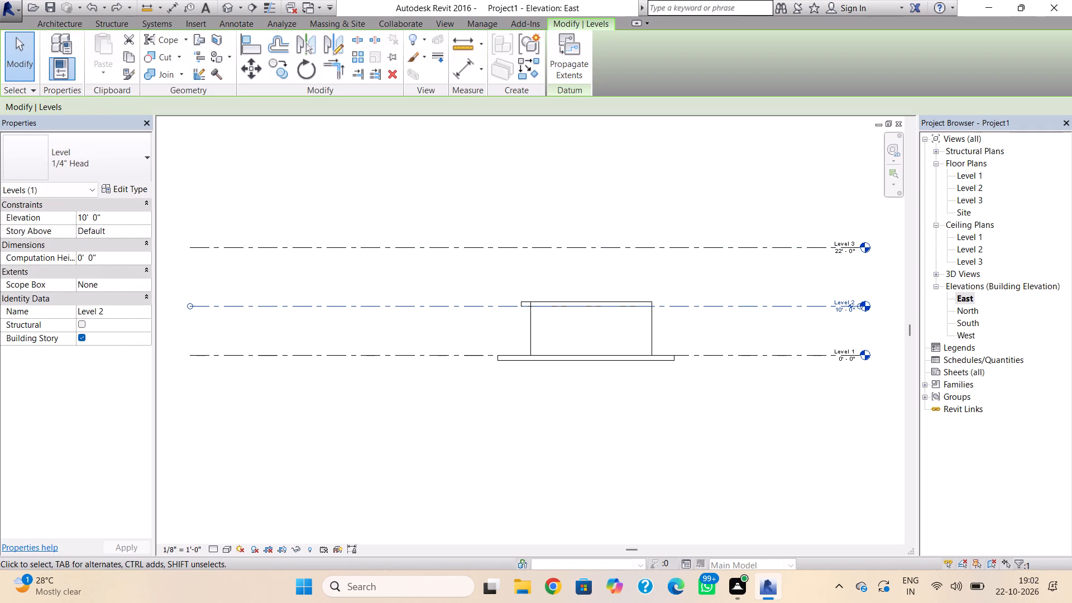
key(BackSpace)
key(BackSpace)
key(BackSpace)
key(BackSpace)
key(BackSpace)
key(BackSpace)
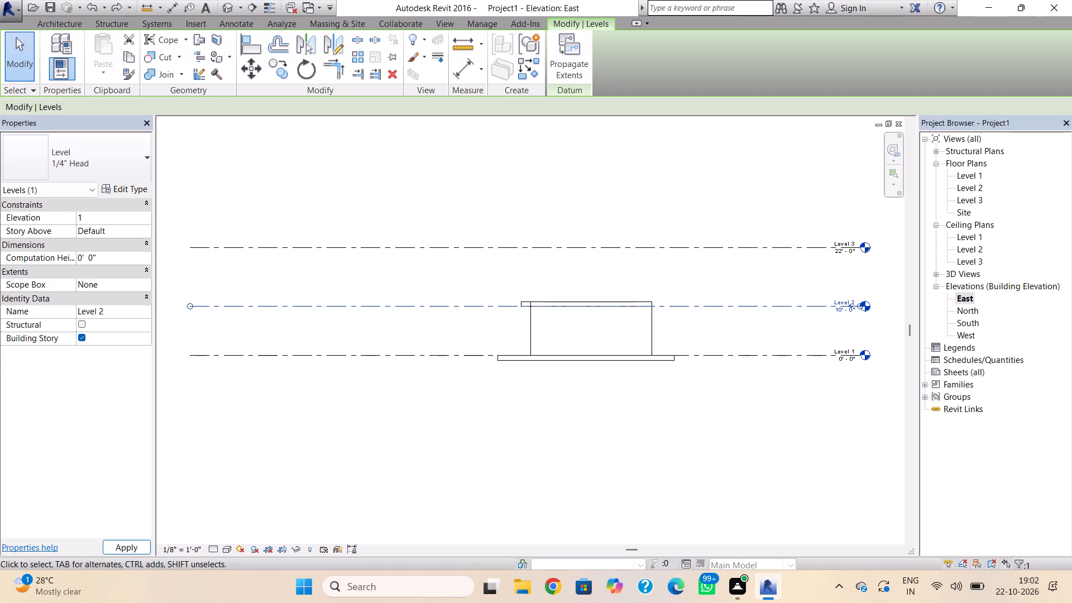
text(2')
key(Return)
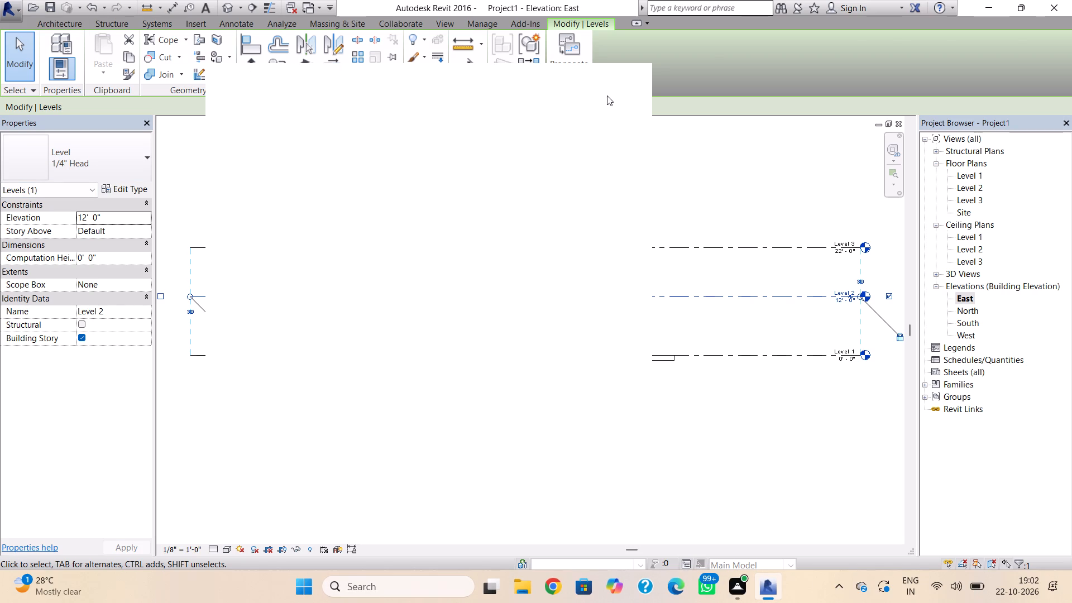
Dismiss the Autodesk notification card covering the elevation view.
key(Escape)
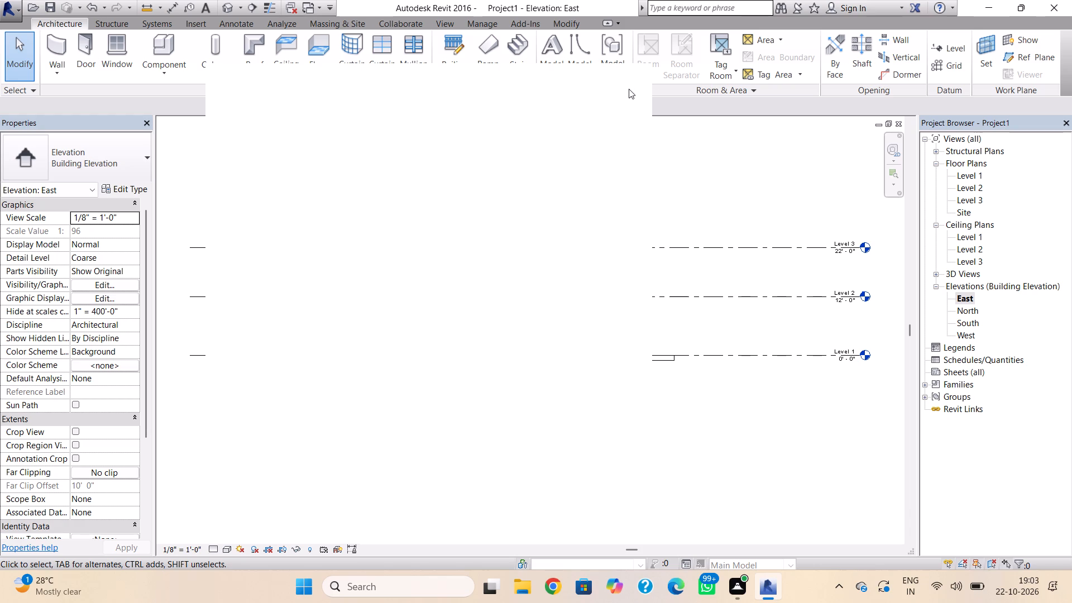
click(624, 78)
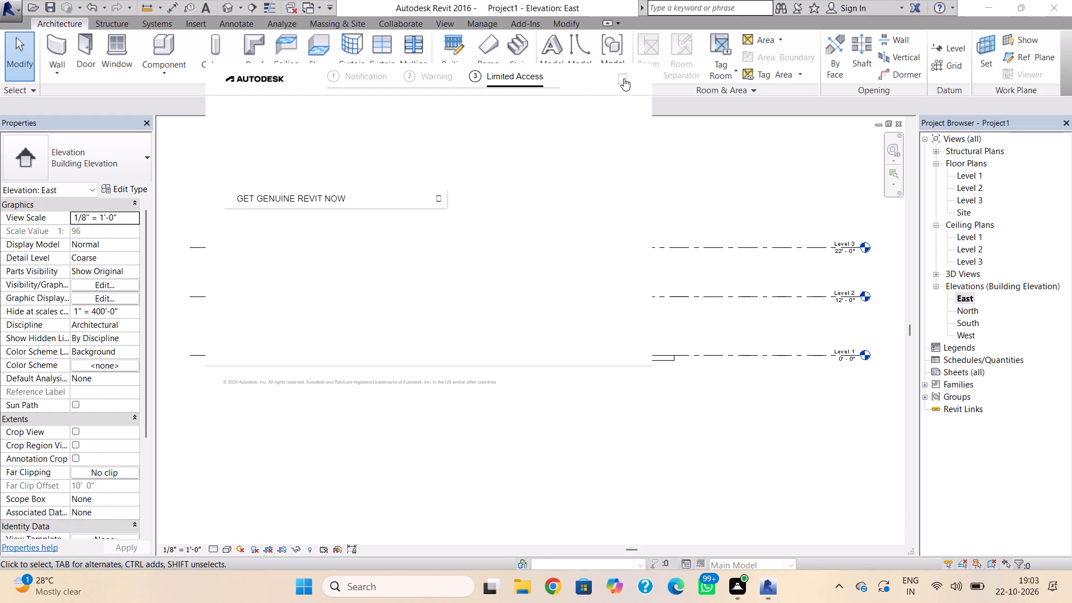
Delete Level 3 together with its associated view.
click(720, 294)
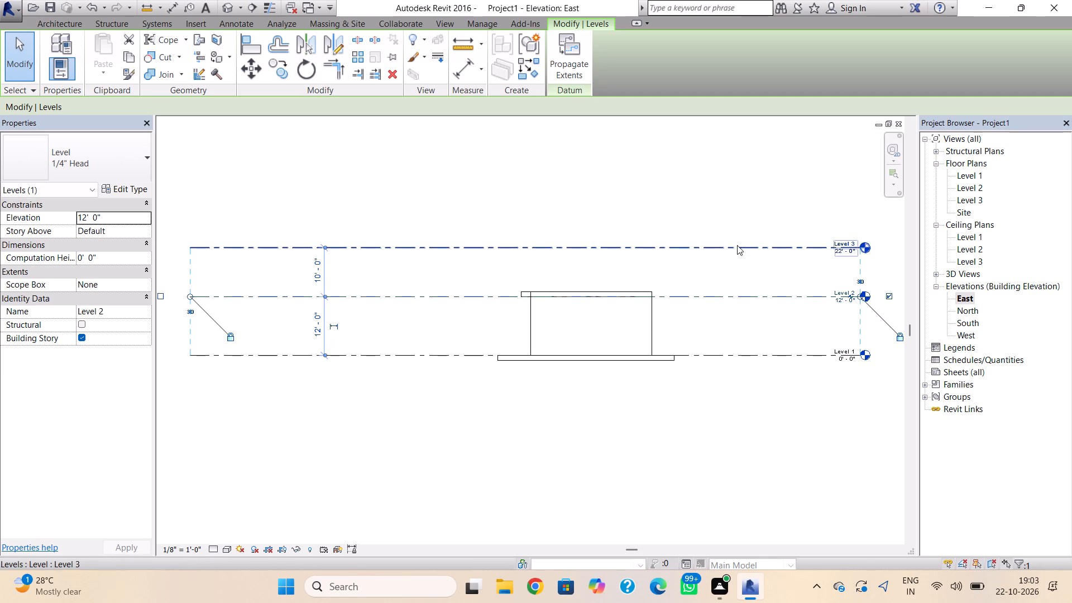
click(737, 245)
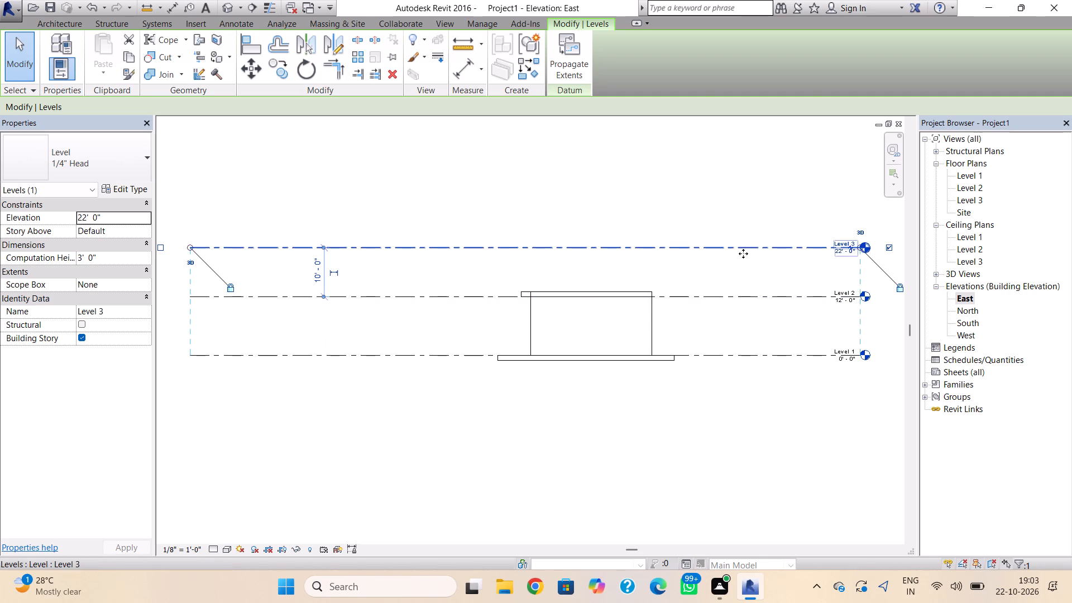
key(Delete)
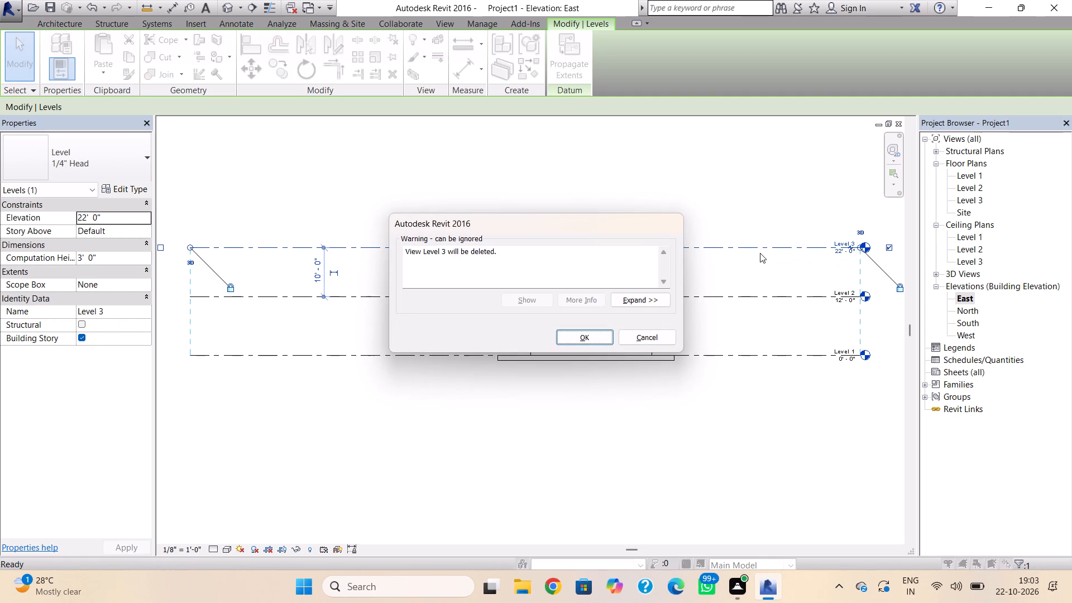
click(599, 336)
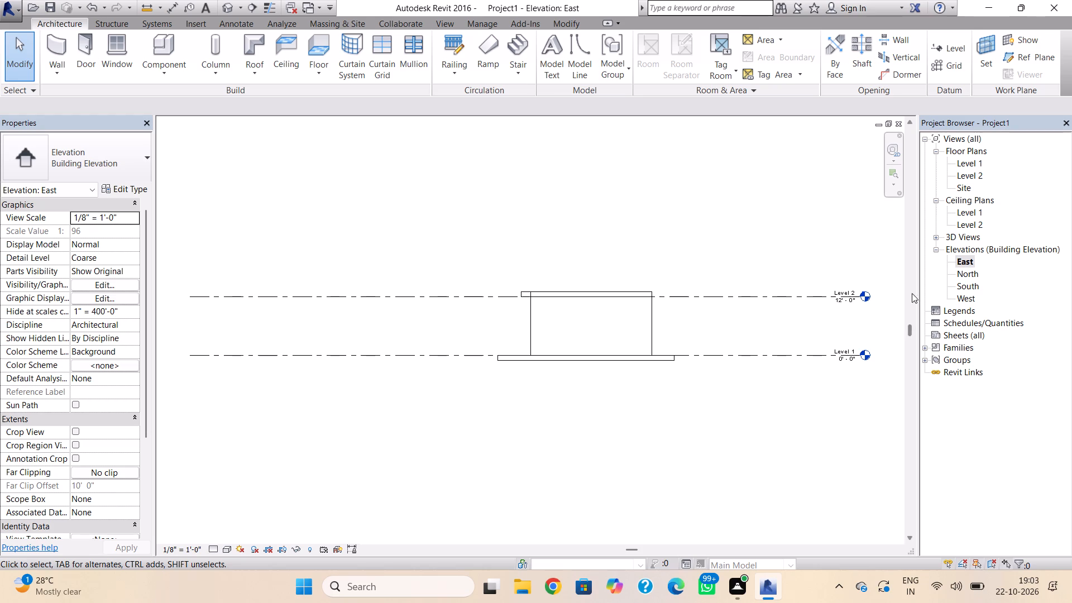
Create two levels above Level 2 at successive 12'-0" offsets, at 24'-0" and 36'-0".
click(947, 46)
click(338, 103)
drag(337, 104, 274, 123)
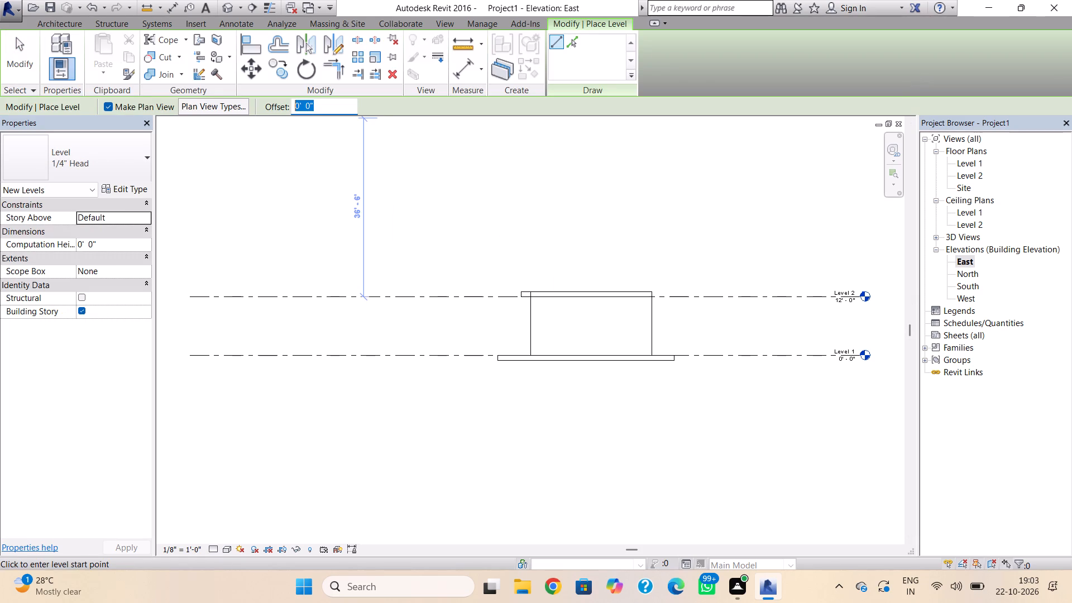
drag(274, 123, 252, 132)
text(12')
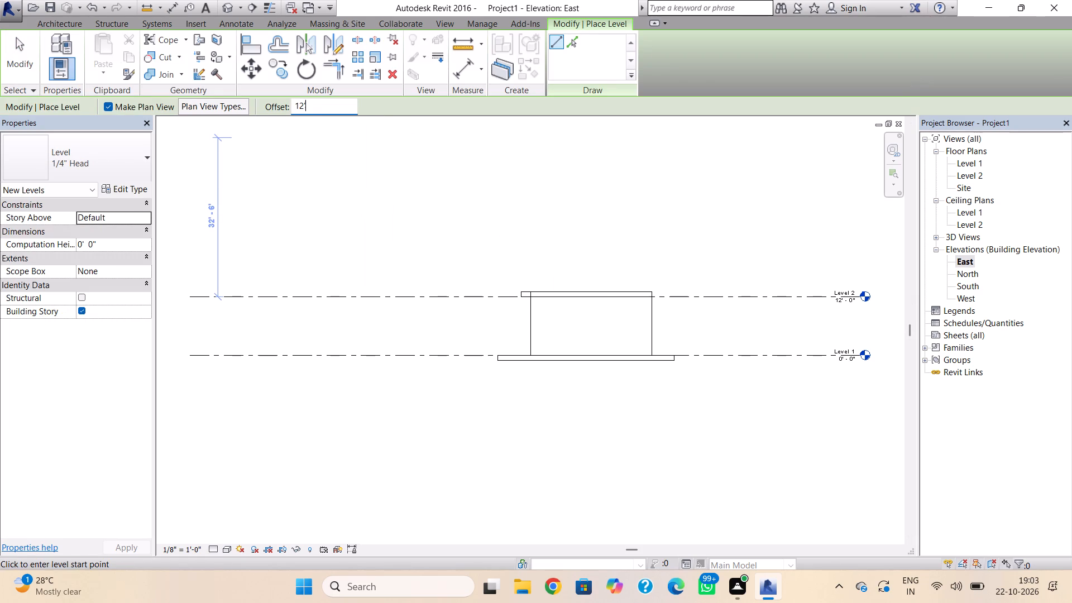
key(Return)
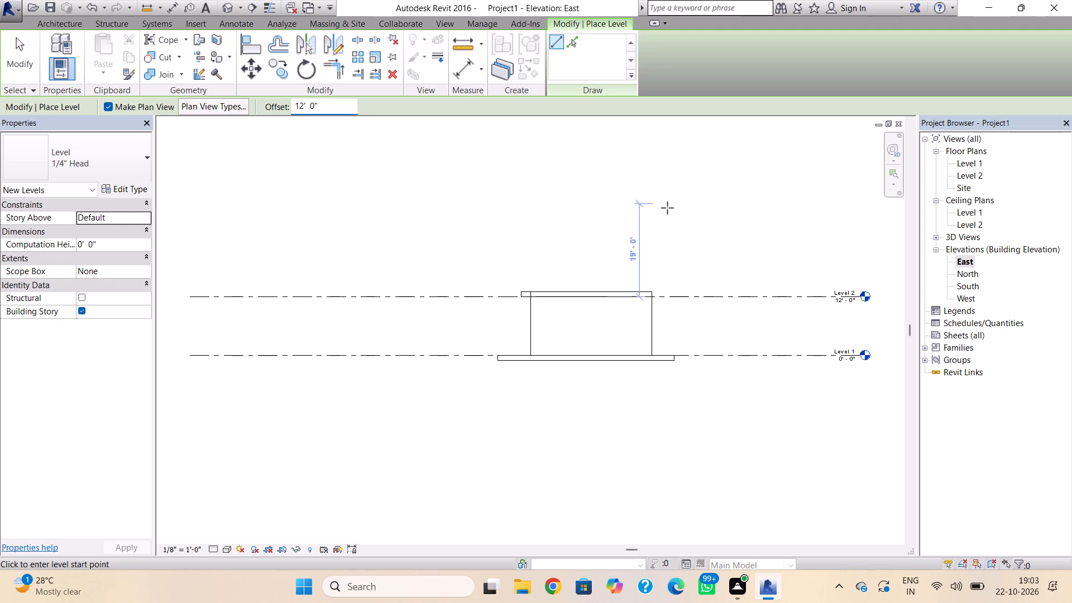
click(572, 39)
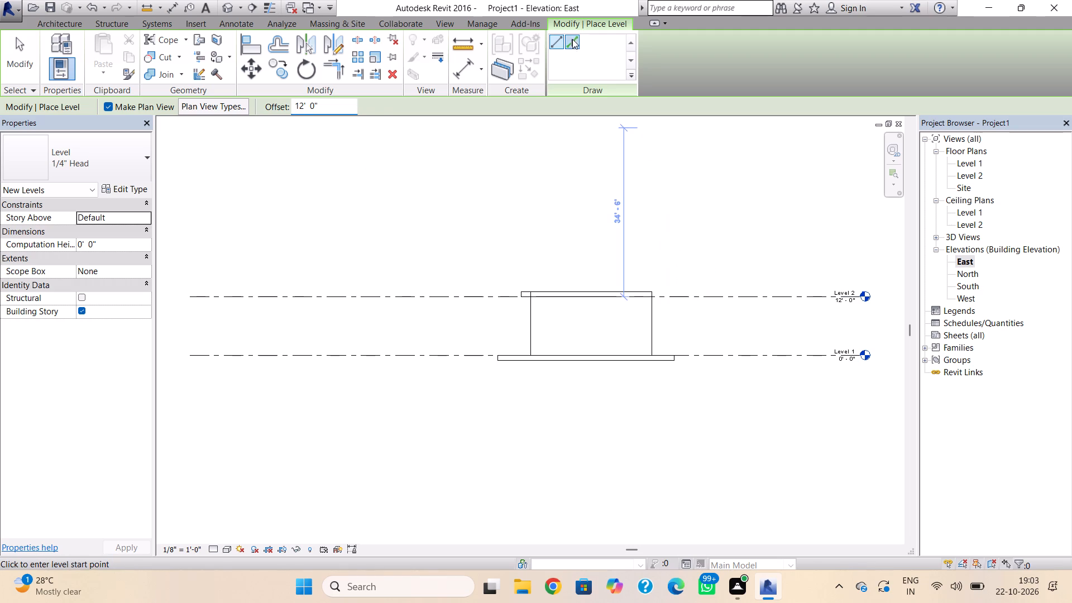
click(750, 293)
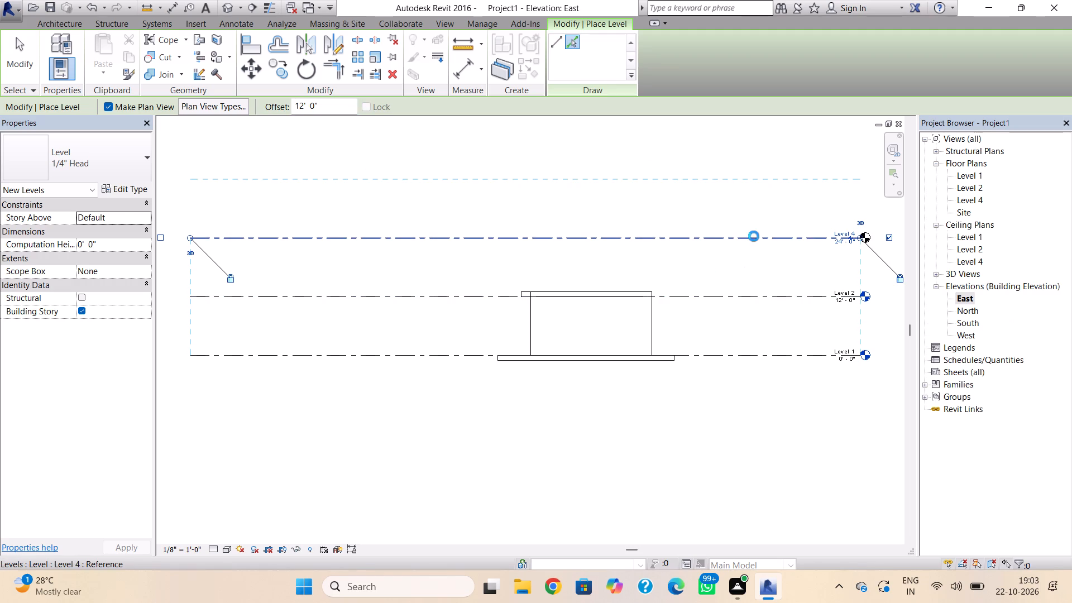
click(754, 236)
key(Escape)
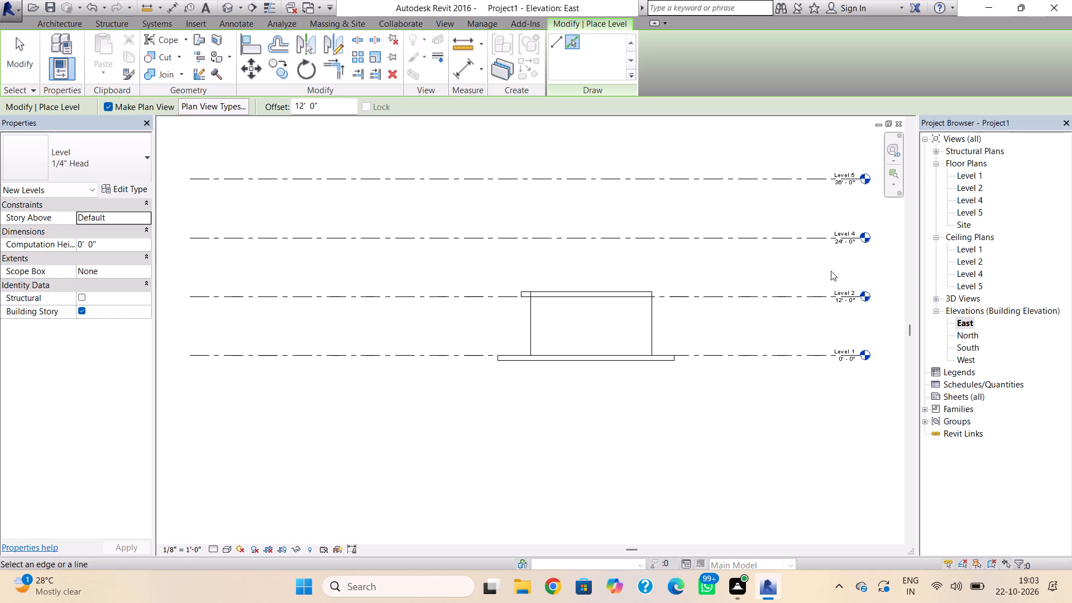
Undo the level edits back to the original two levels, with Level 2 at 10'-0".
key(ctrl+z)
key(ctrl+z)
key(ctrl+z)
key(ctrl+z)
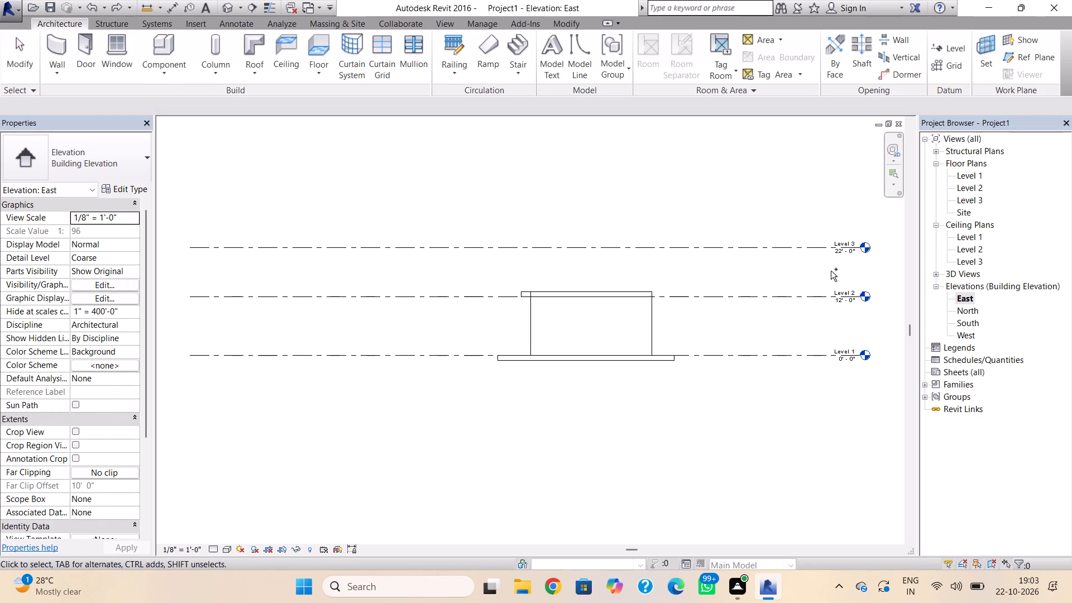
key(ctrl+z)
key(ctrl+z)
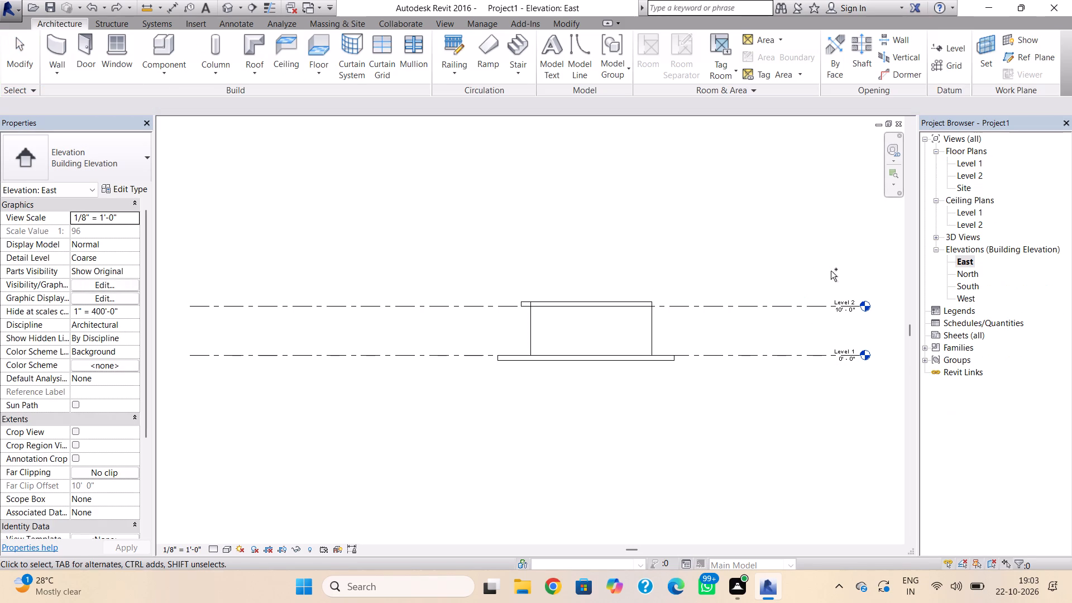
Set Level 2's elevation to 12'-0".
click(788, 306)
click(111, 215)
drag(108, 216, 25, 217)
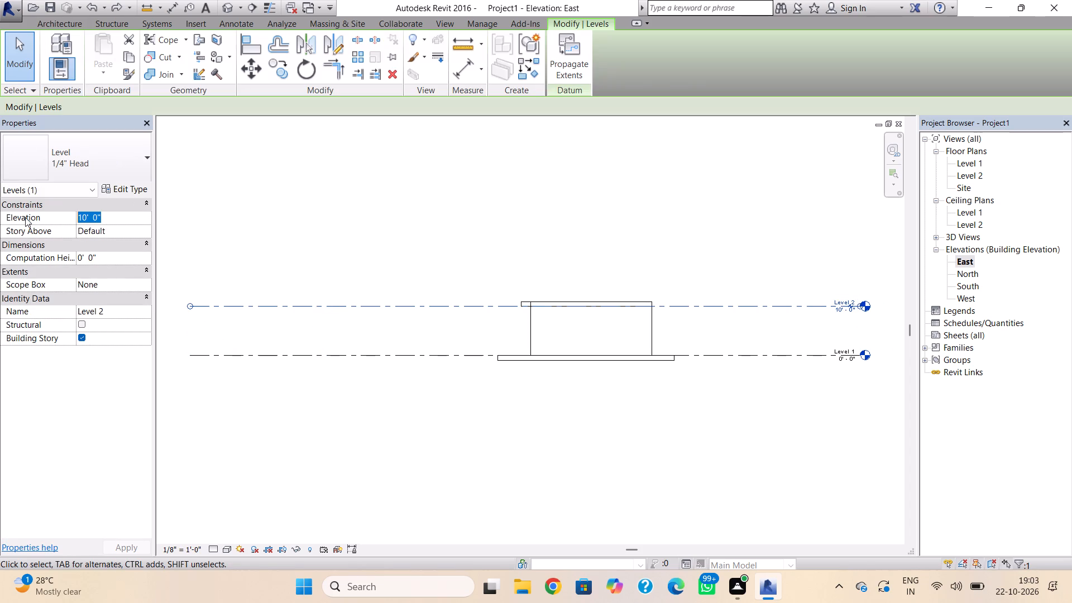
text(12')
key(Return)
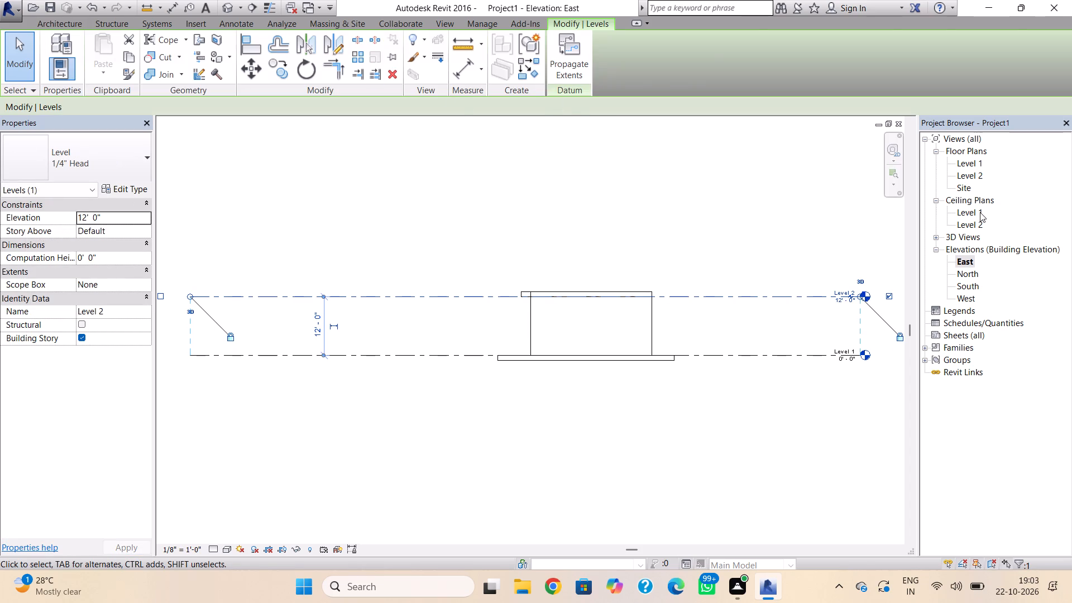
Create two levels above Level 2 by picking lines with a 12'-0" offset, at 24'-0" and 36'-0".
click(973, 165)
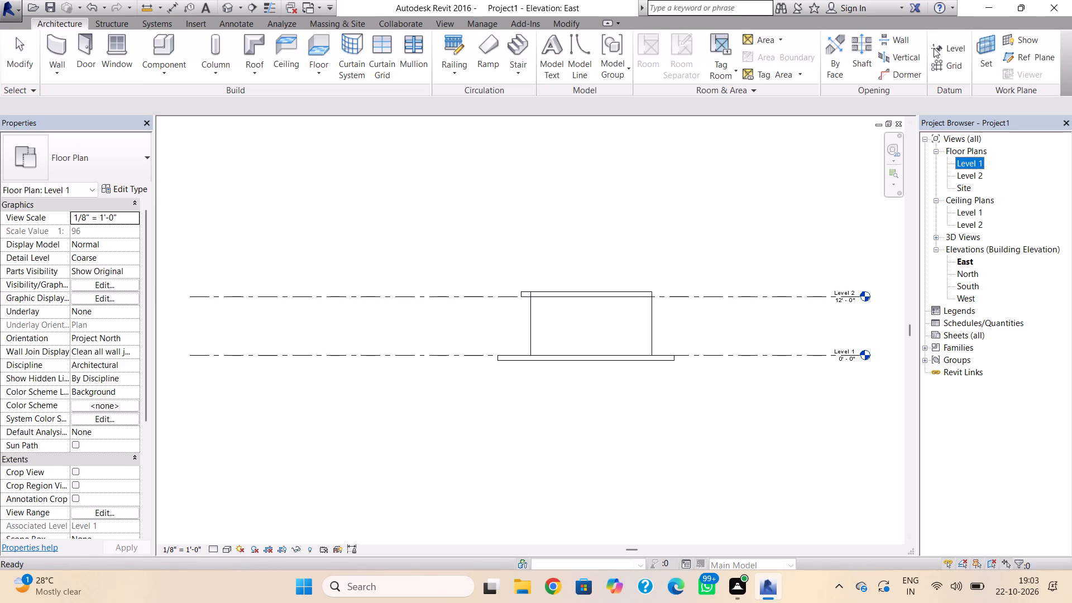
click(946, 47)
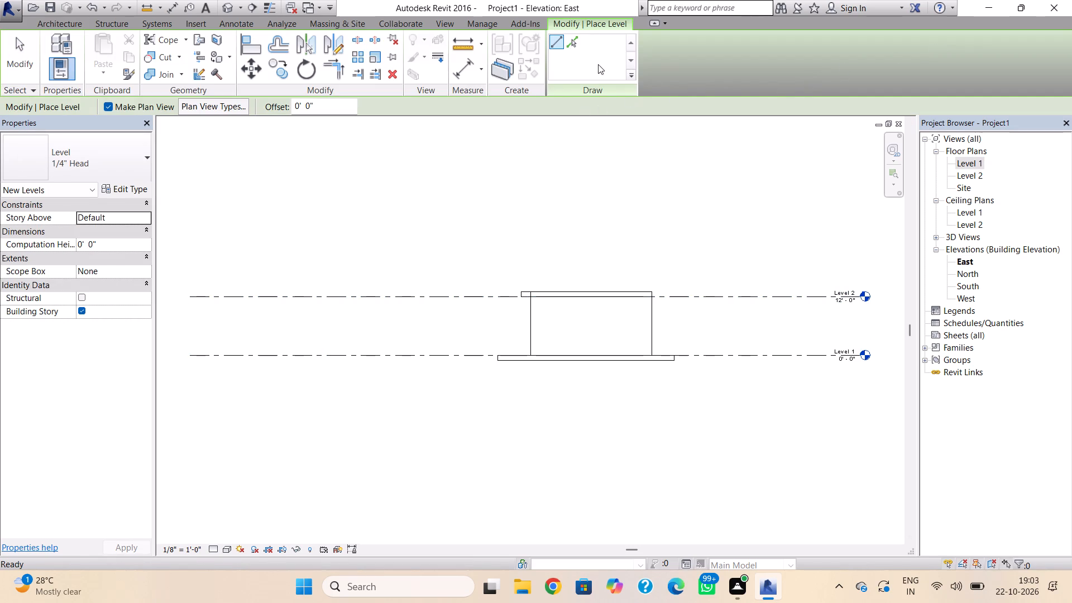
click(578, 35)
drag(328, 98, 270, 108)
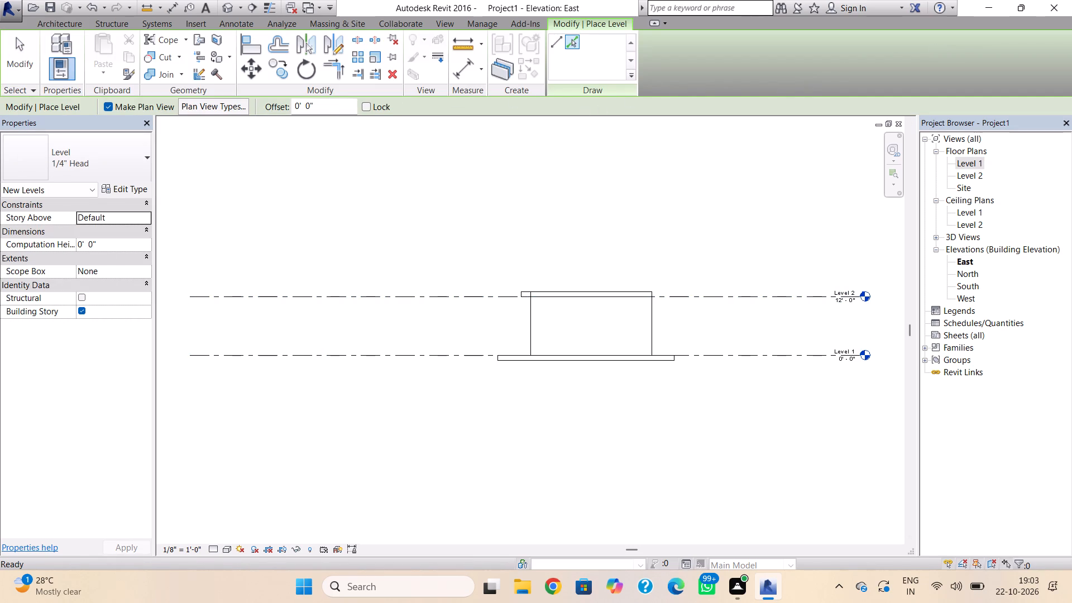
drag(320, 106, 286, 116)
text(12')
key(Return)
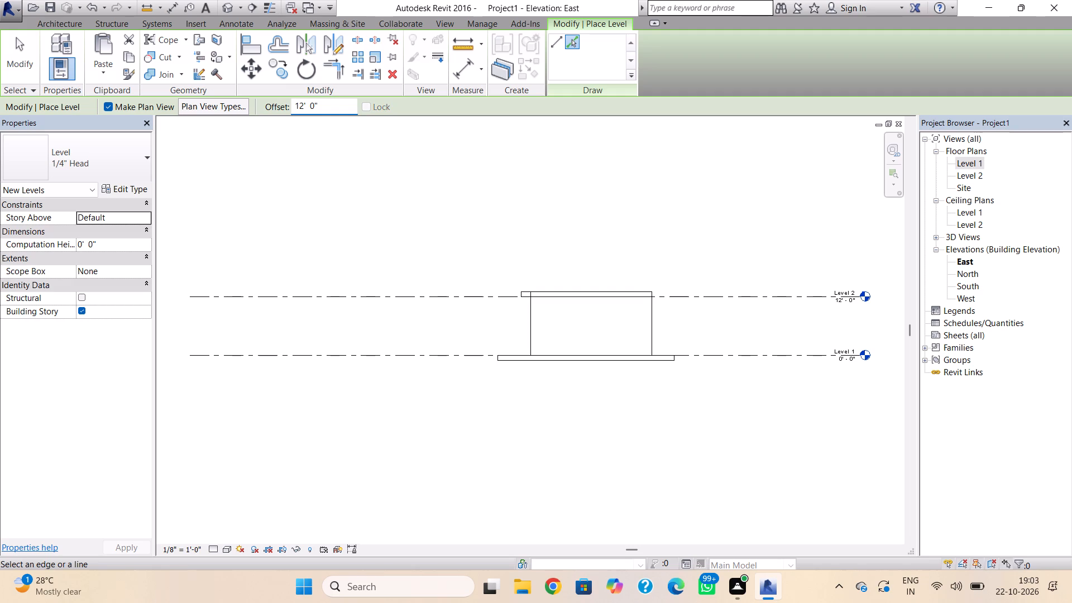
click(691, 295)
click(724, 233)
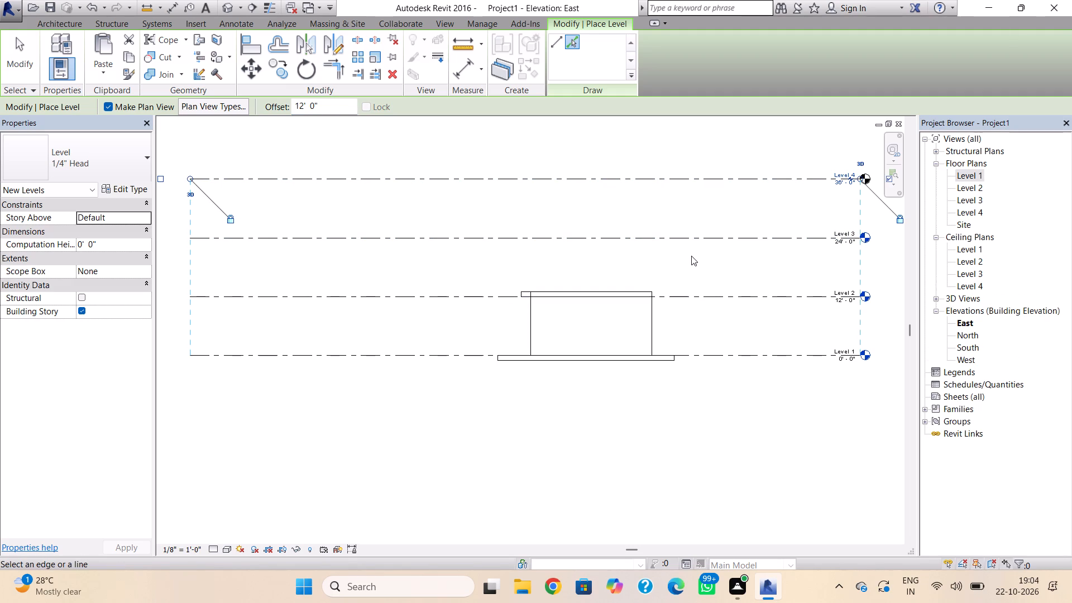
key(Escape)
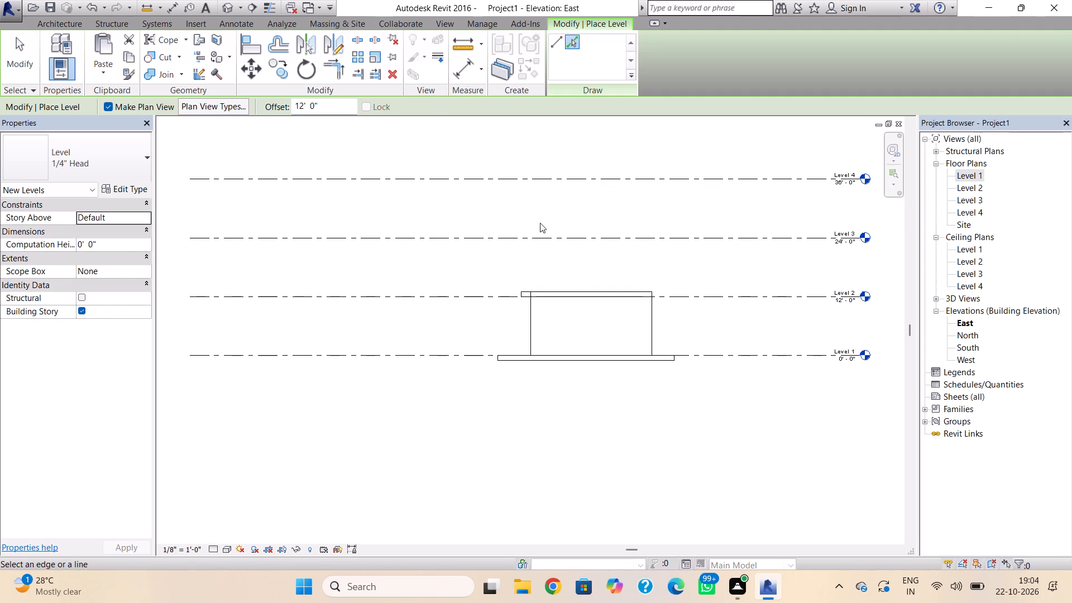
Copy the four Level 1 walls and paste them aligned to Level 2.
click(224, 9)
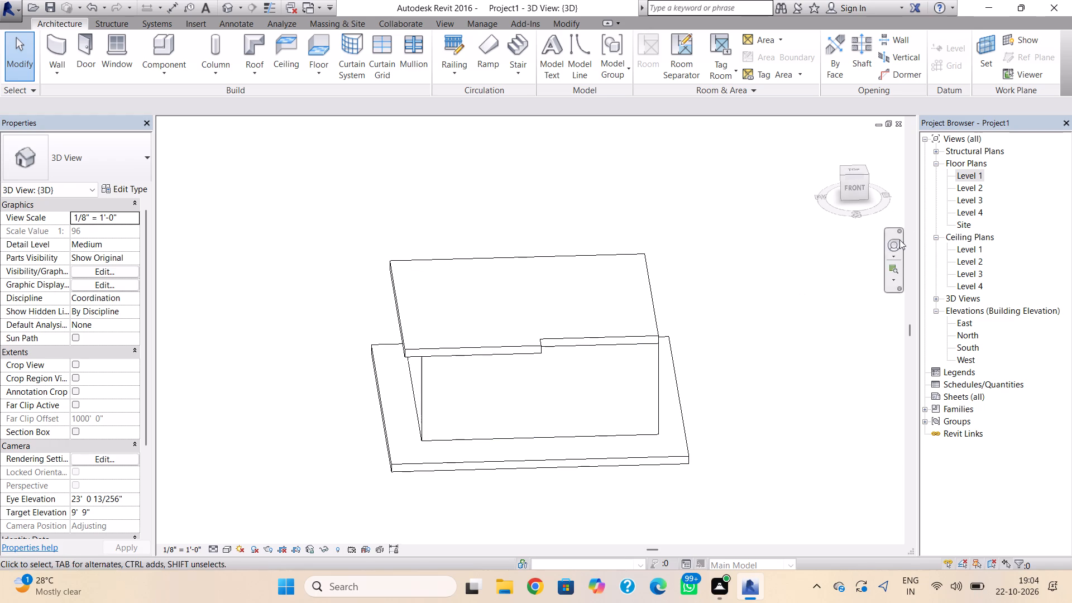
double_click(964, 174)
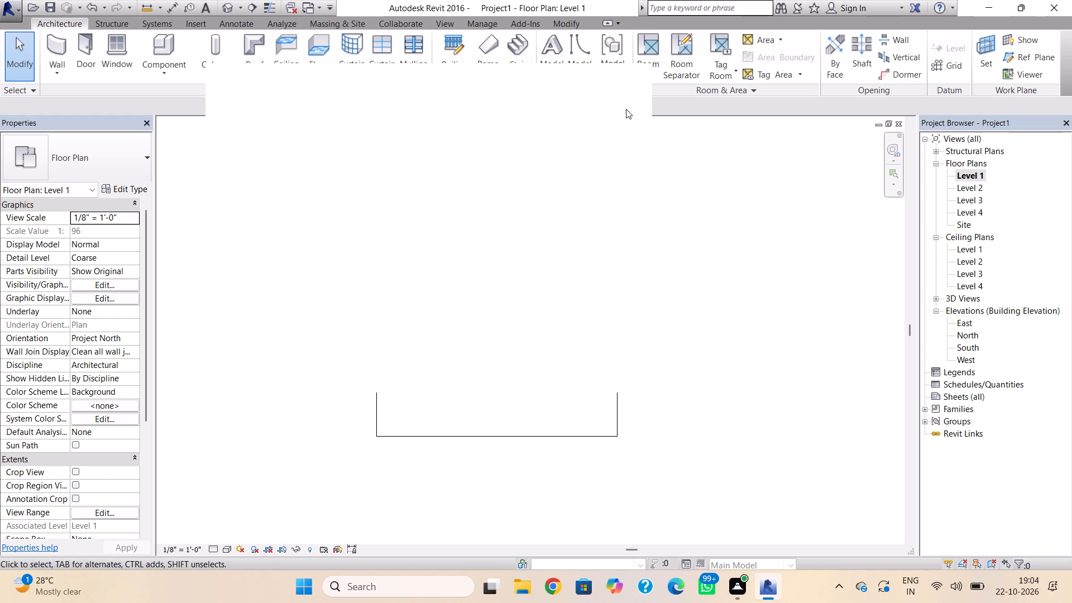
click(623, 82)
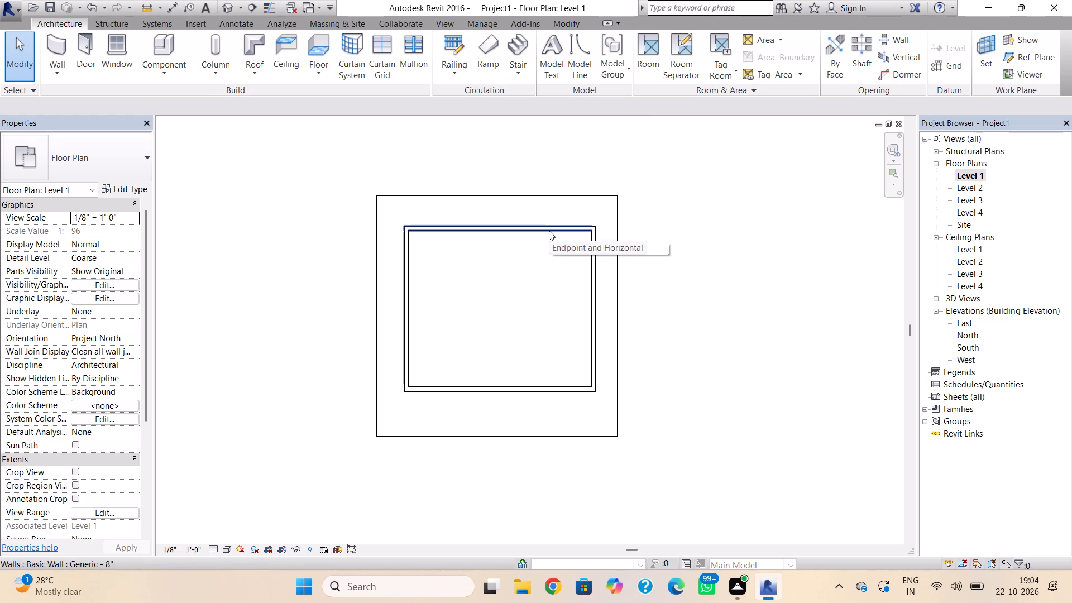
ctrl+click(549, 229)
ctrl+click(590, 270)
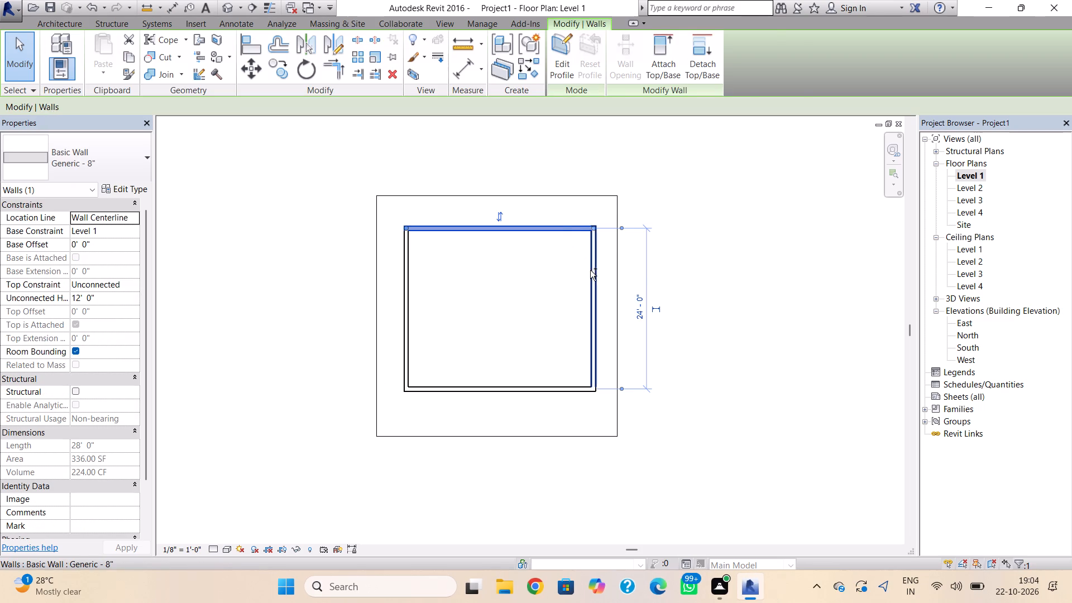
ctrl+click(534, 386)
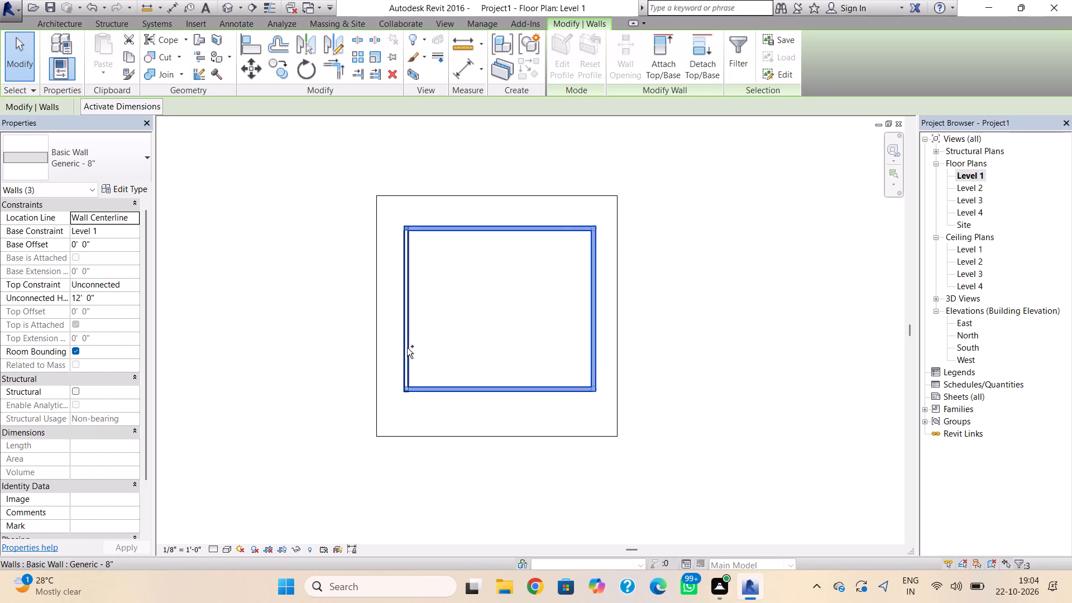
ctrl+click(407, 348)
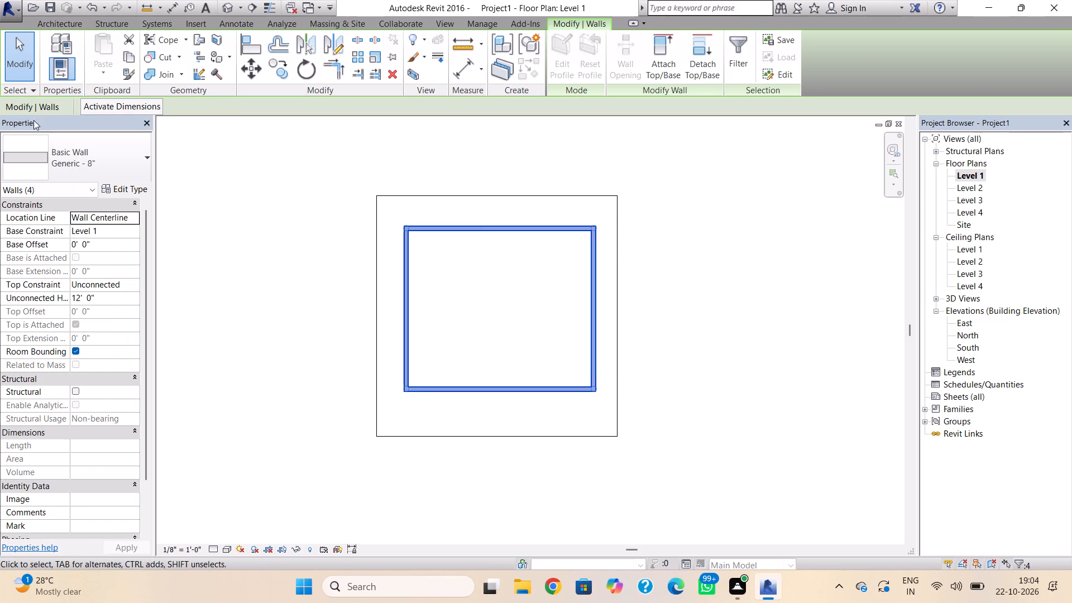
click(130, 51)
click(112, 57)
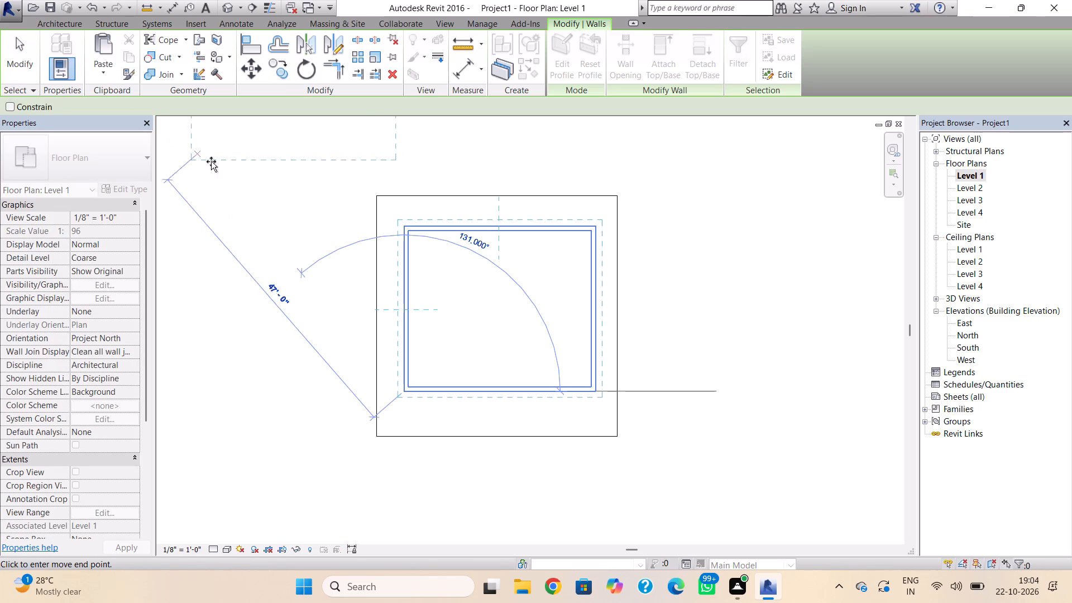
click(106, 76)
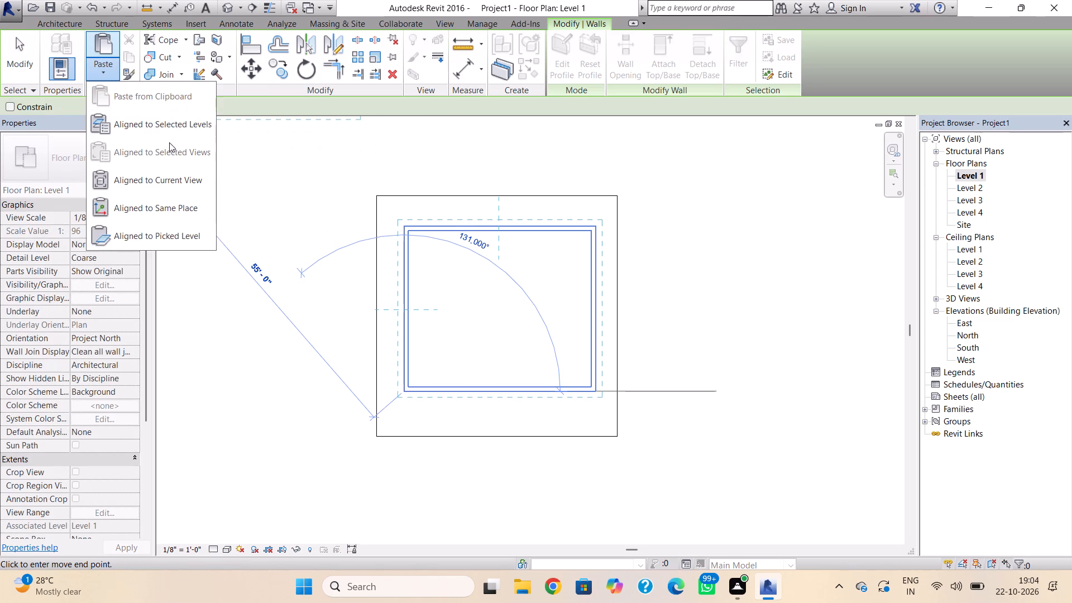
click(182, 128)
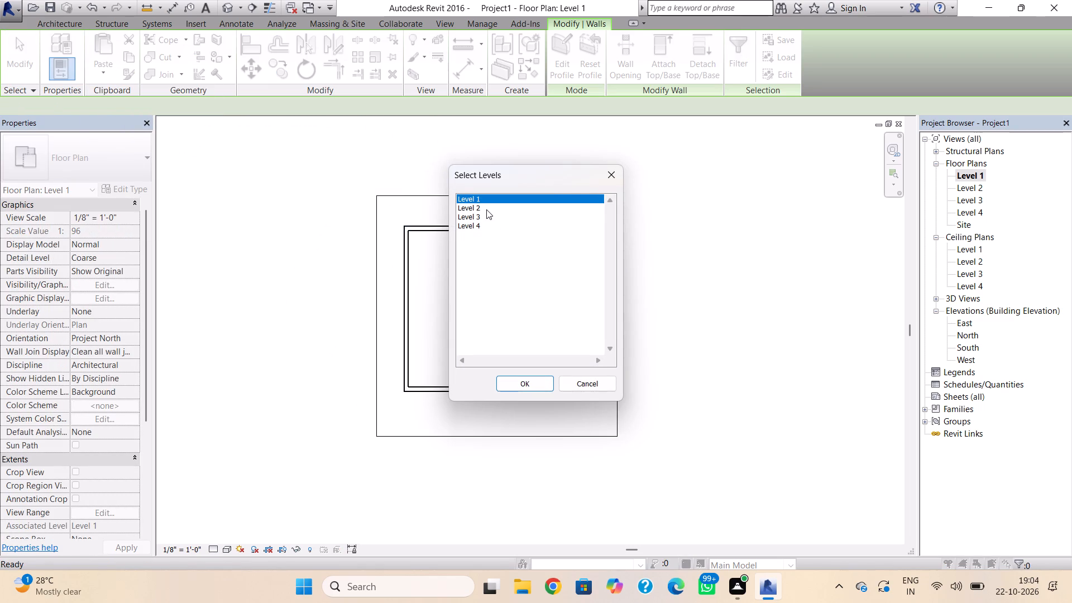
click(486, 209)
click(521, 385)
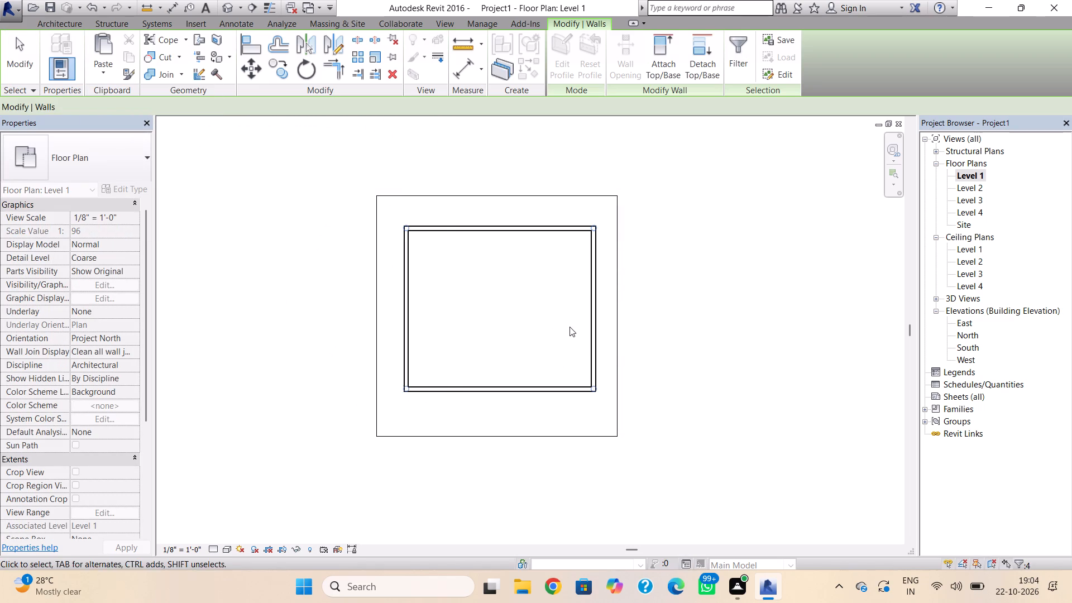
click(227, 9)
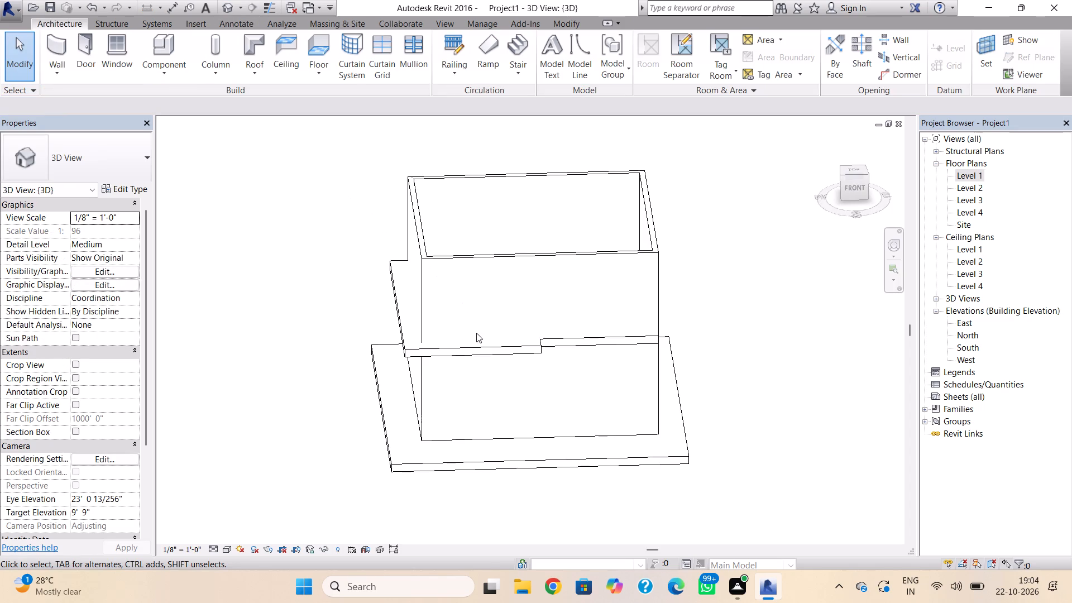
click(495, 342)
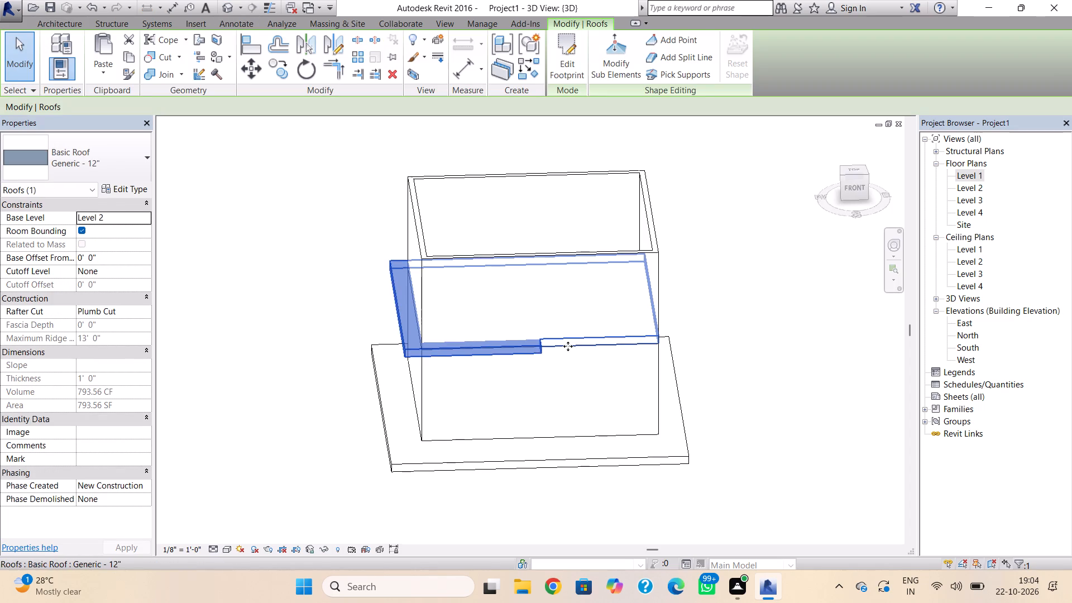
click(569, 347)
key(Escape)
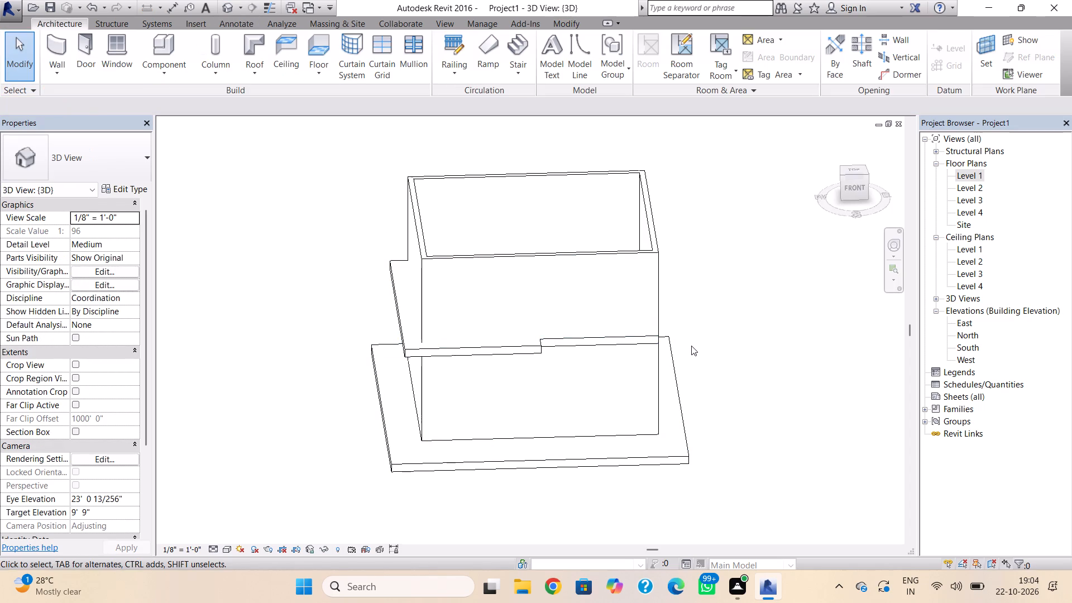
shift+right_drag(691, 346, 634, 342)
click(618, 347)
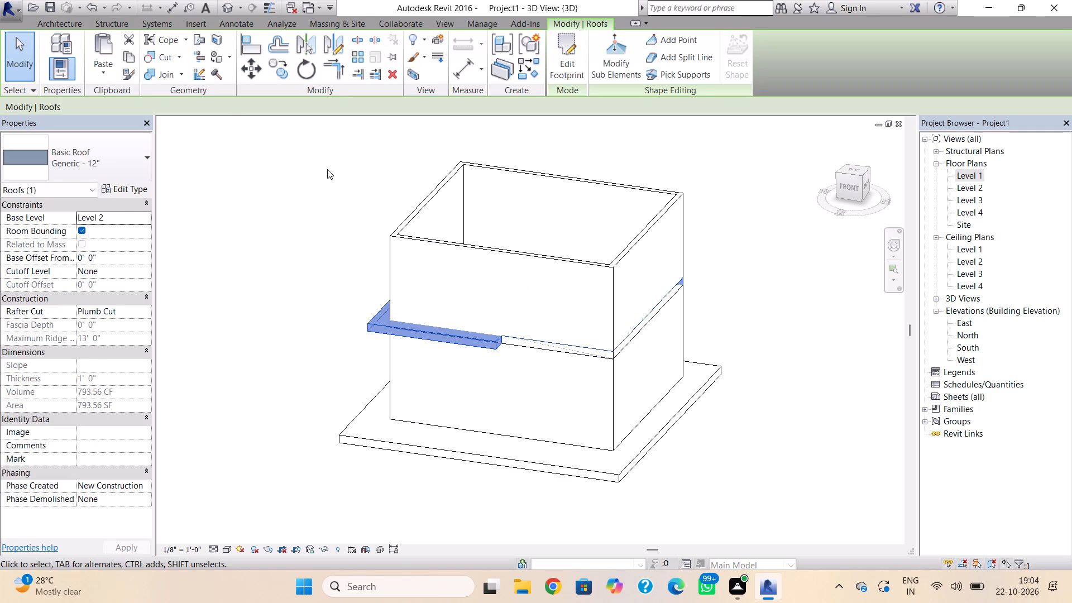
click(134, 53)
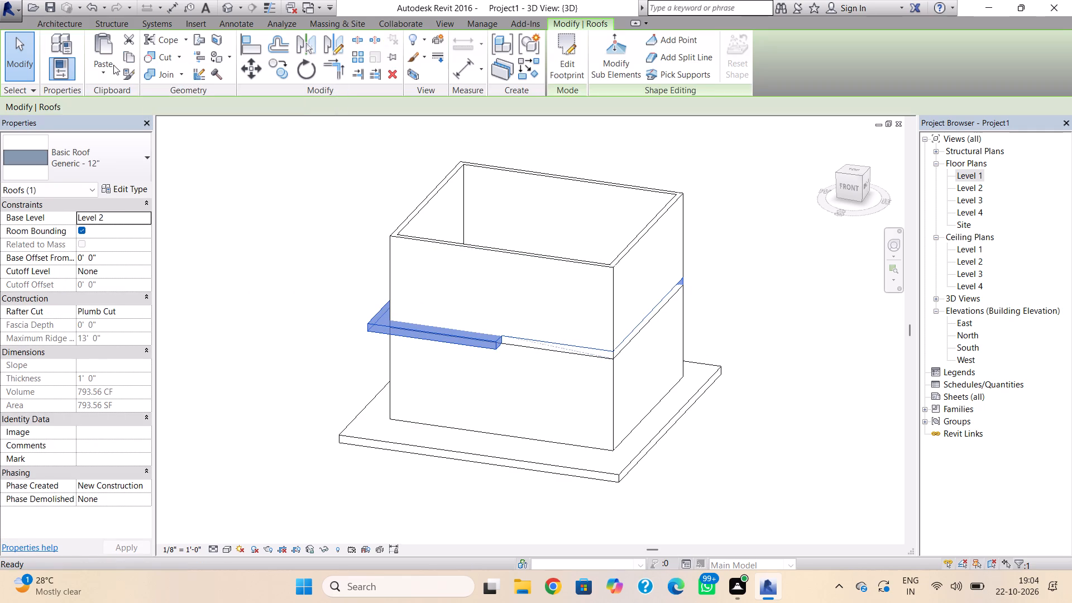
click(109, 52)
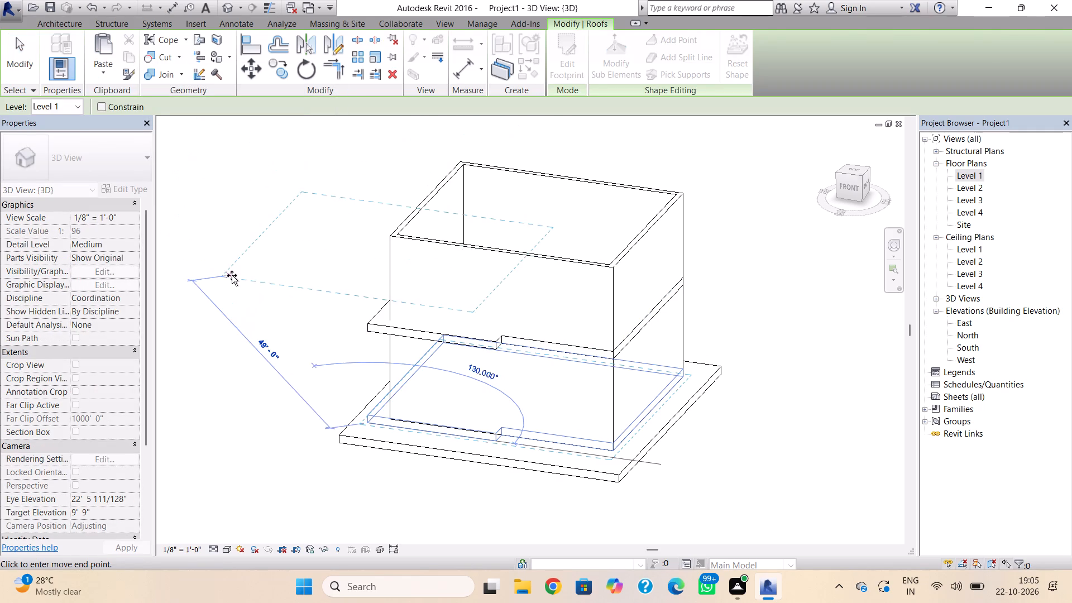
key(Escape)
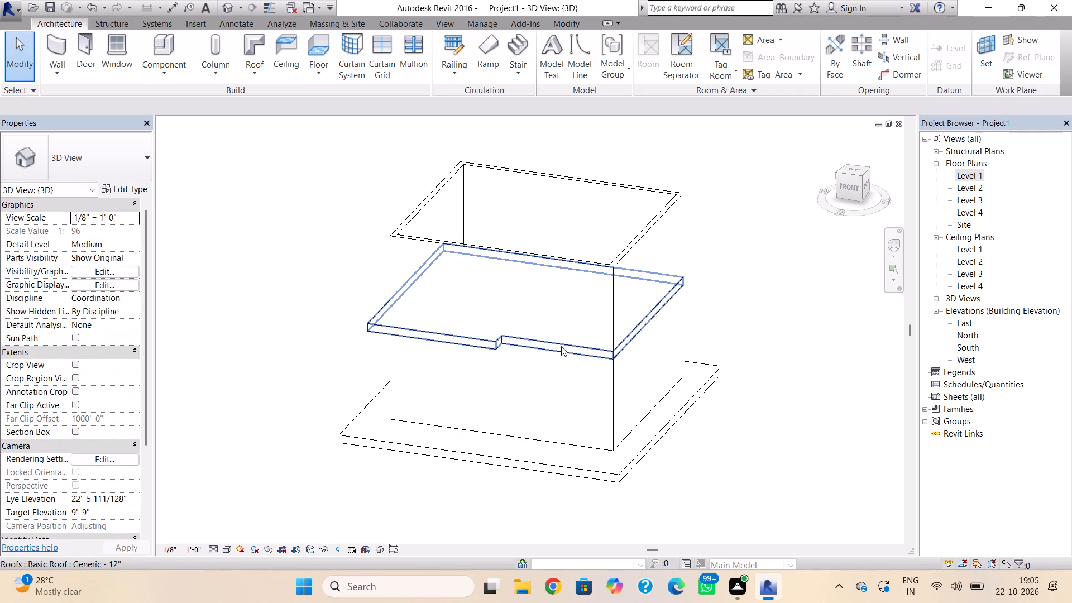
Copy the Level 2 roof and paste it aligned to Level 3.
click(590, 350)
click(133, 58)
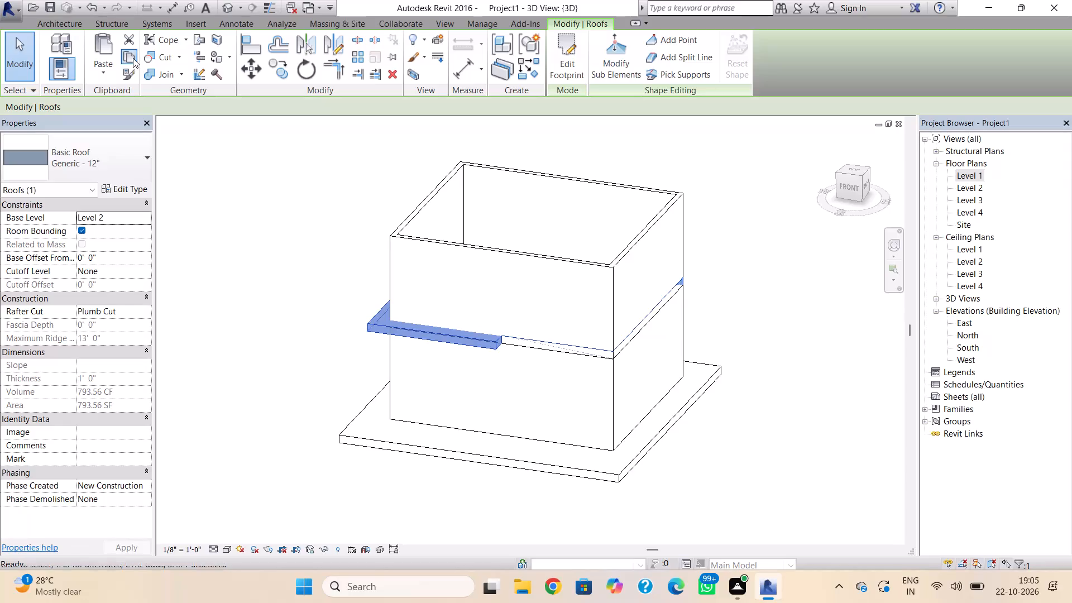
click(112, 54)
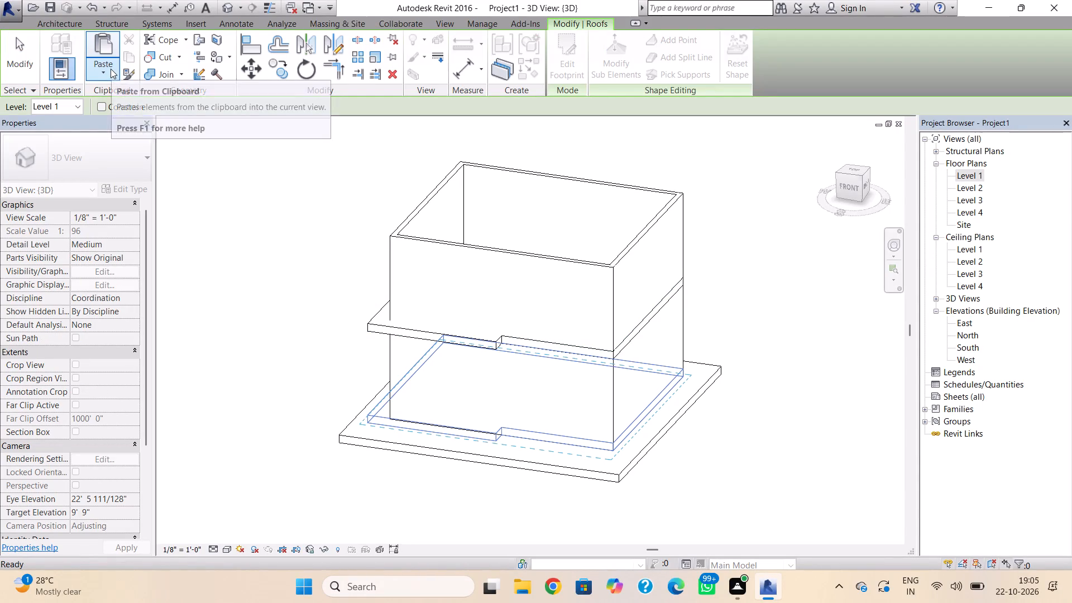
click(109, 69)
click(148, 118)
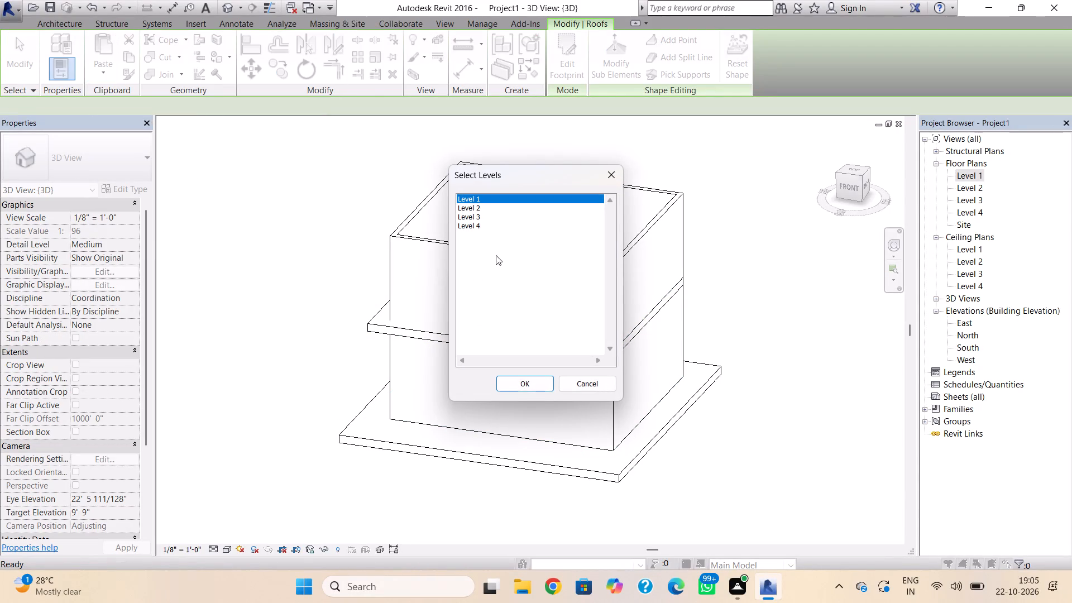
click(477, 213)
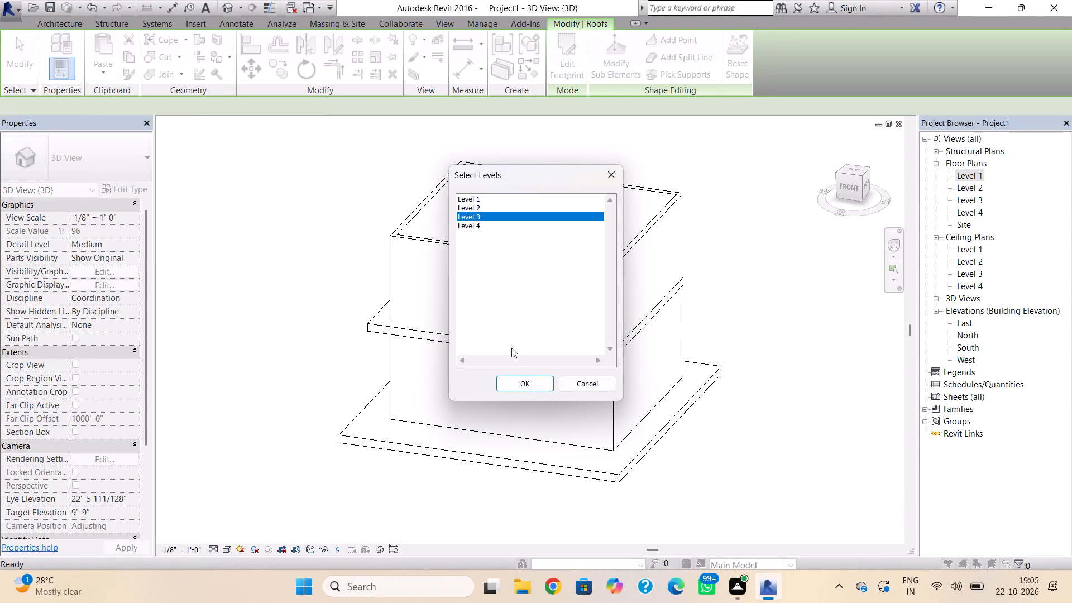
click(510, 376)
key(Escape)
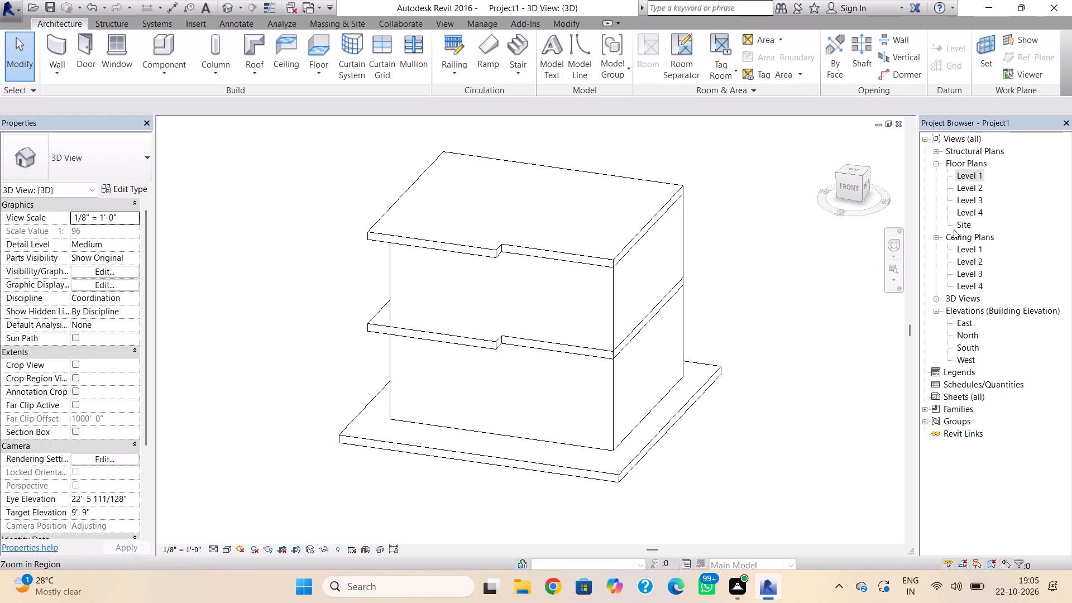
Copy the four Level 1 walls and paste them aligned to Level 3, with the model shown in 3D.
double_click(969, 178)
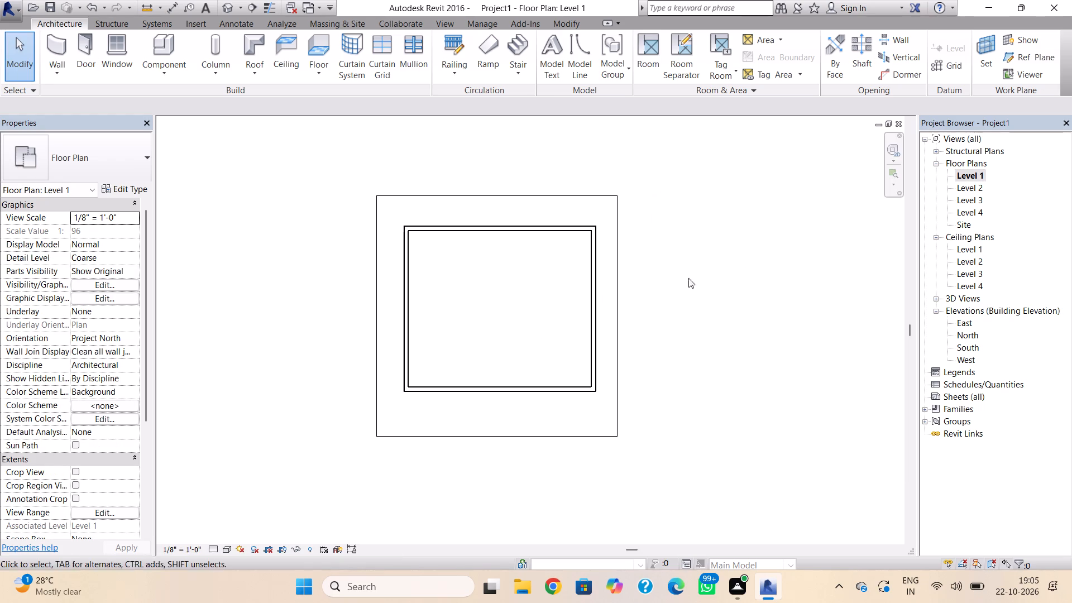
drag(601, 218, 558, 398)
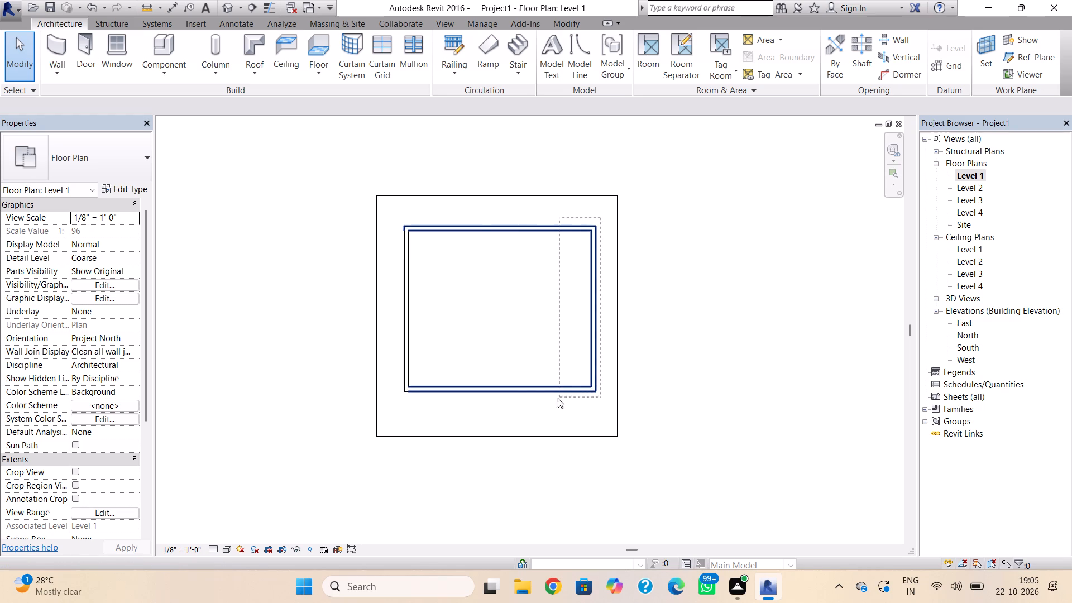
drag(558, 398, 403, 404)
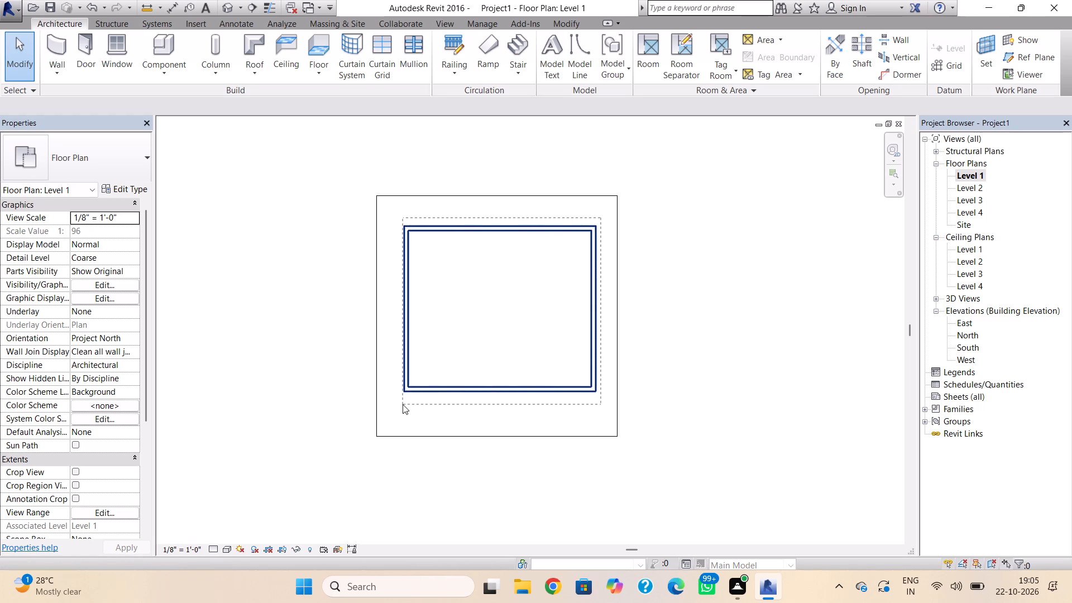
drag(403, 404, 400, 405)
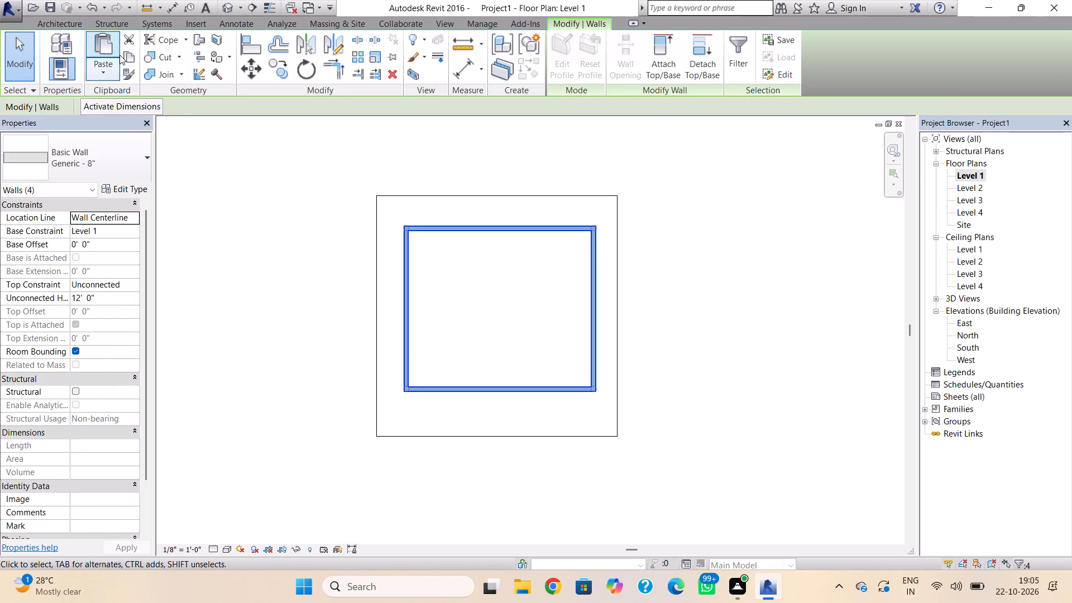
click(133, 61)
click(108, 70)
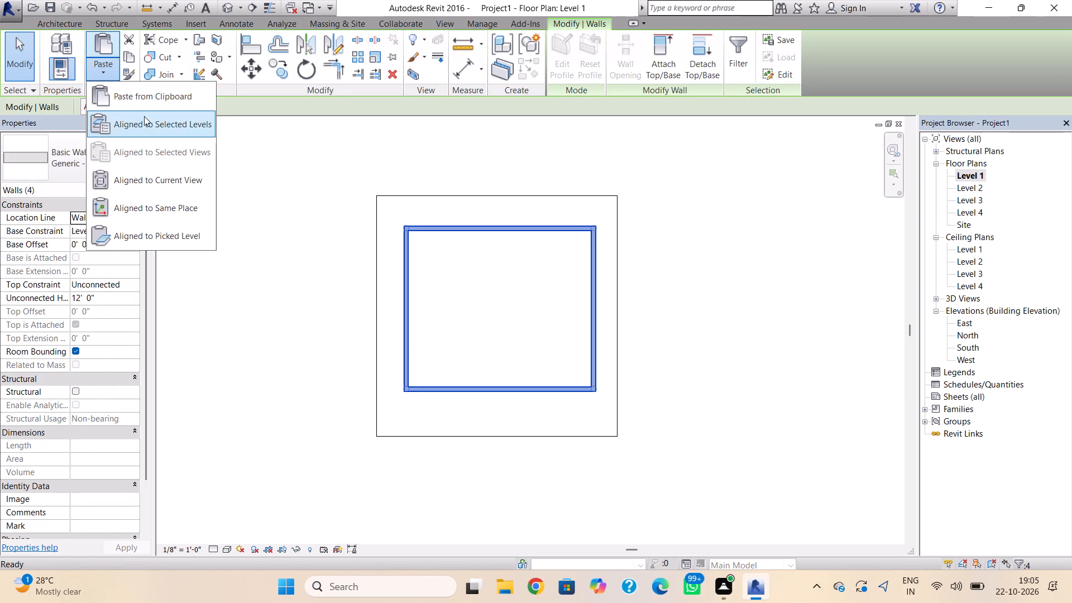
click(144, 116)
click(477, 221)
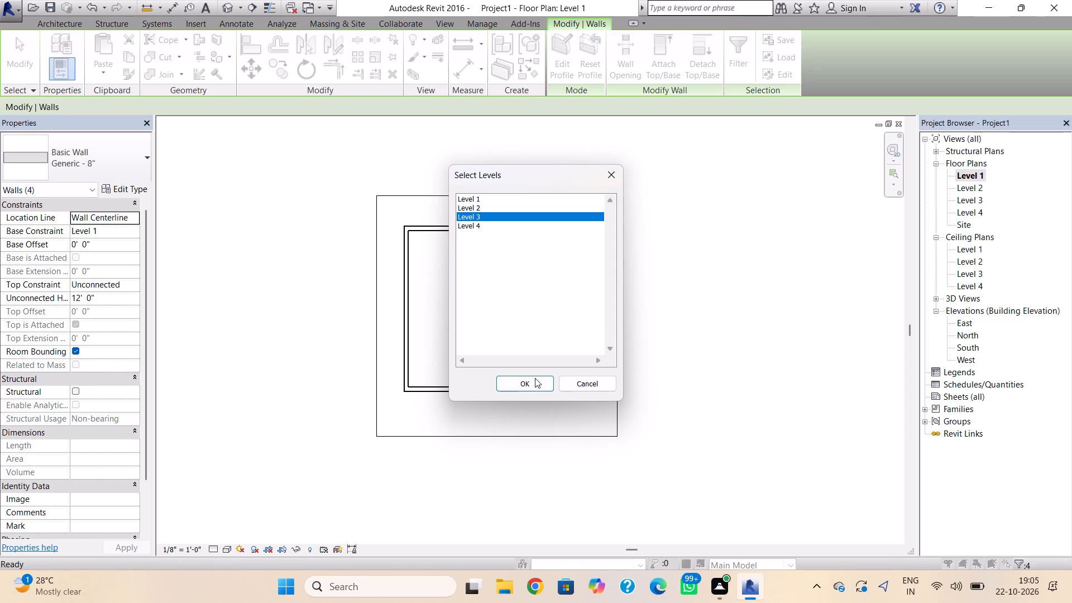
click(535, 378)
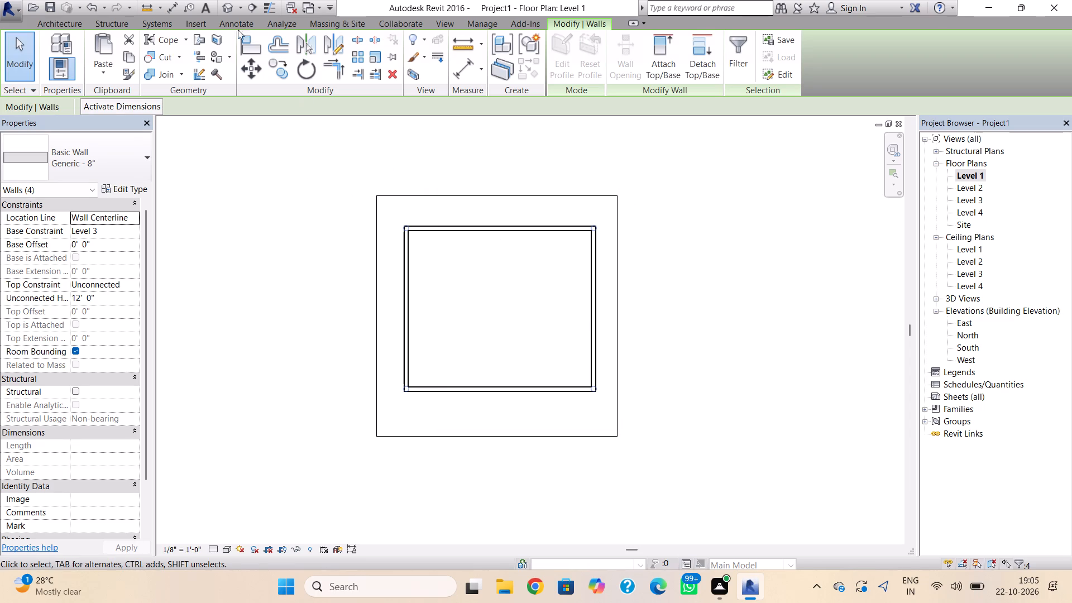
click(223, 6)
scroll(505, 322, down, 1)
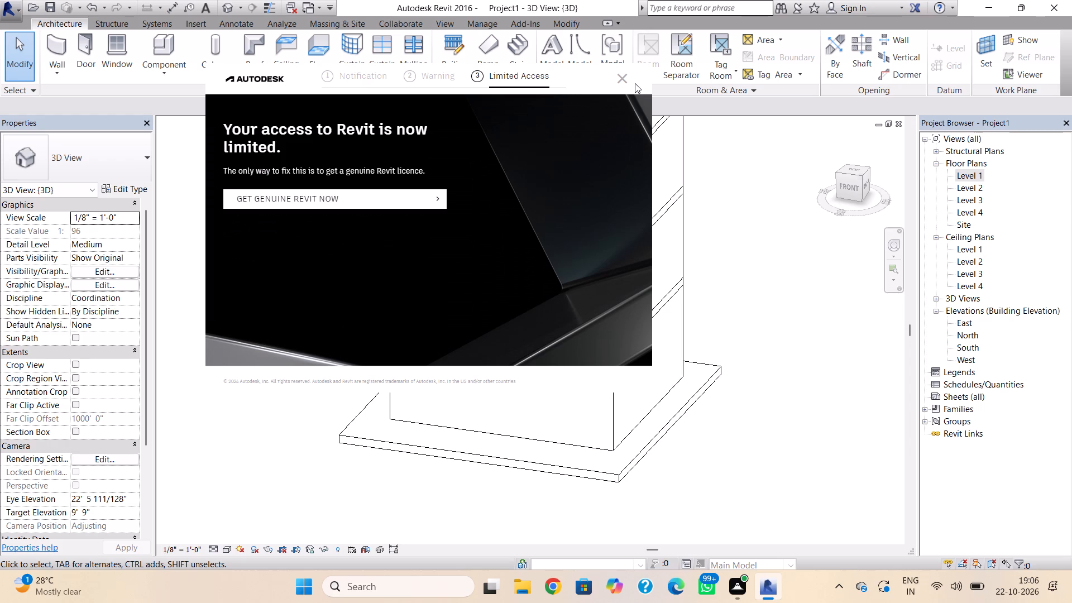
click(628, 79)
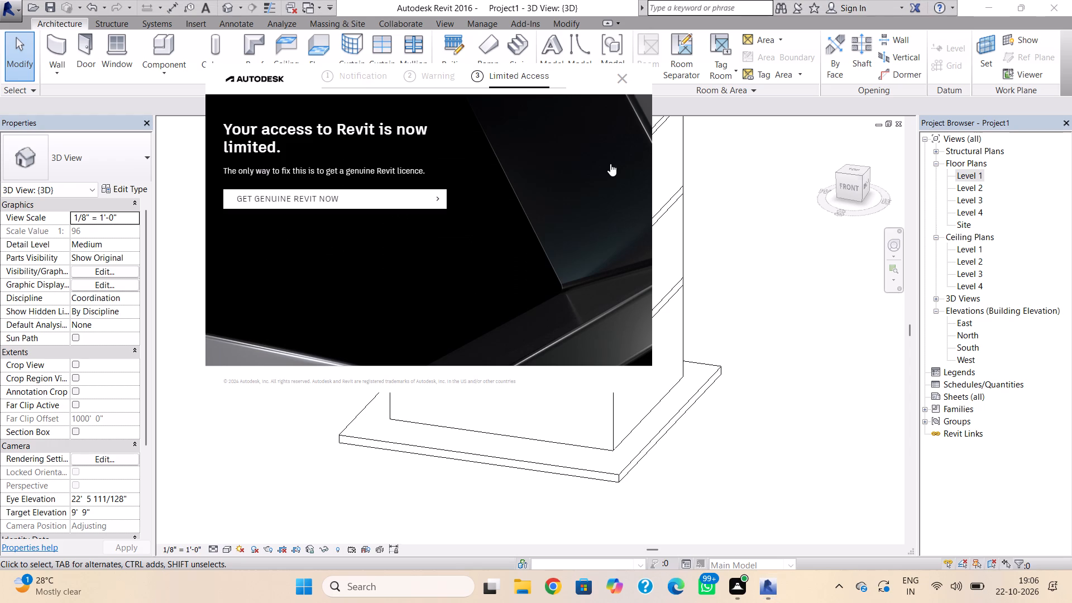
middle_drag(538, 496, 542, 506)
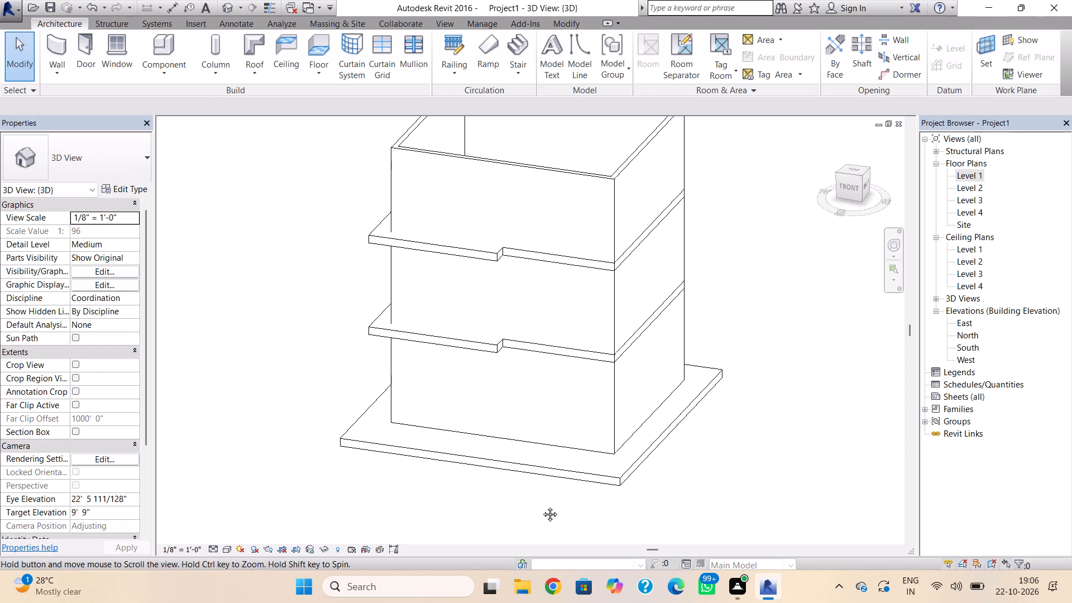
middle_drag(542, 506, 539, 529)
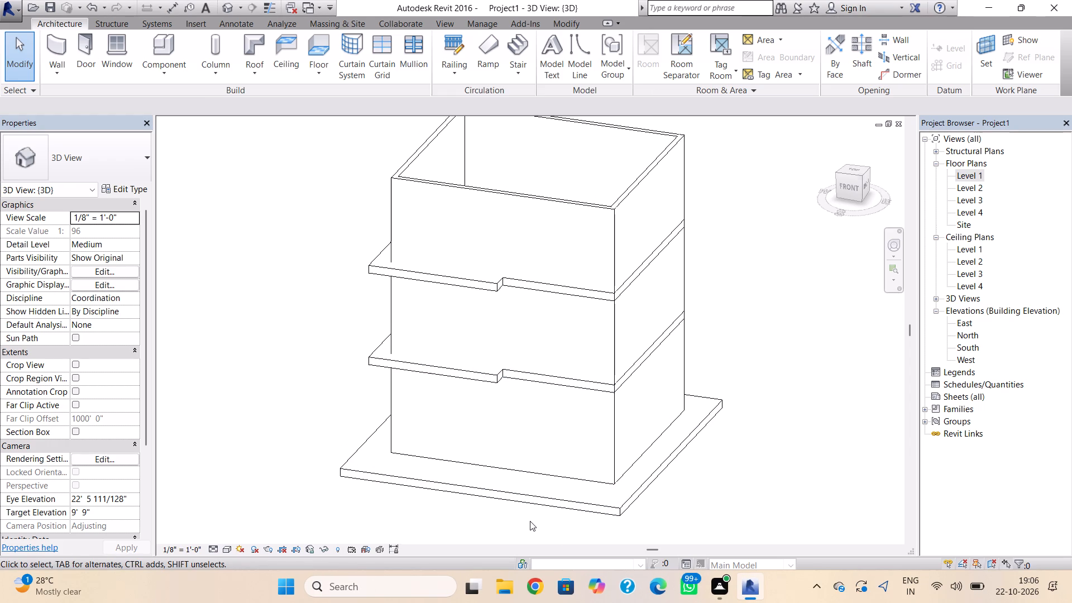
key(Escape)
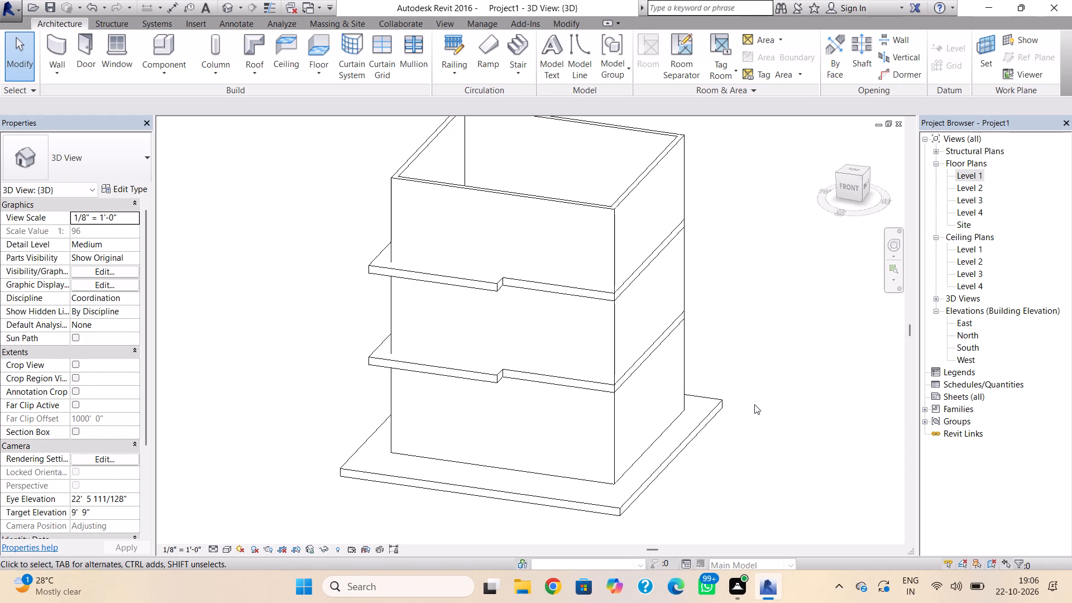
In the Level 2 floor plan, start the Wall command with the Basic Wall Generic - 8" type, near the roof's notch corner.
double_click(964, 178)
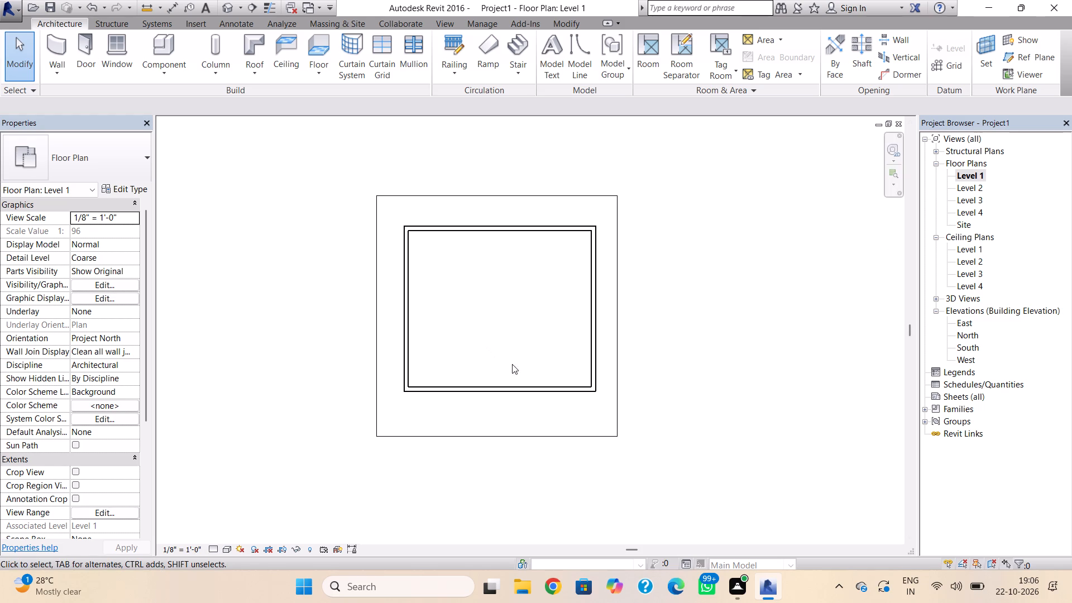
double_click(981, 189)
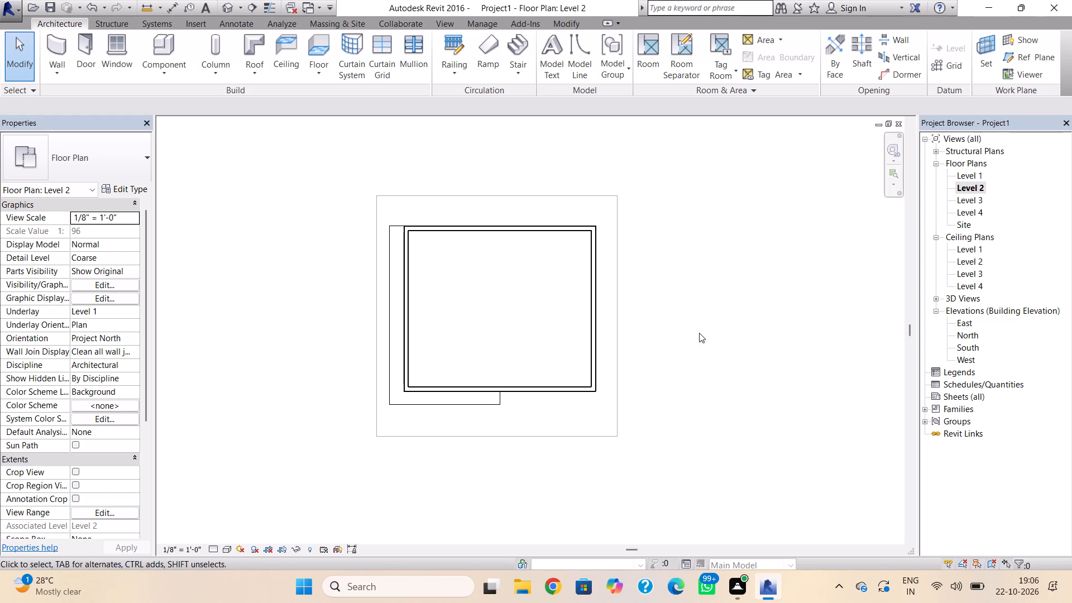
click(51, 45)
click(78, 147)
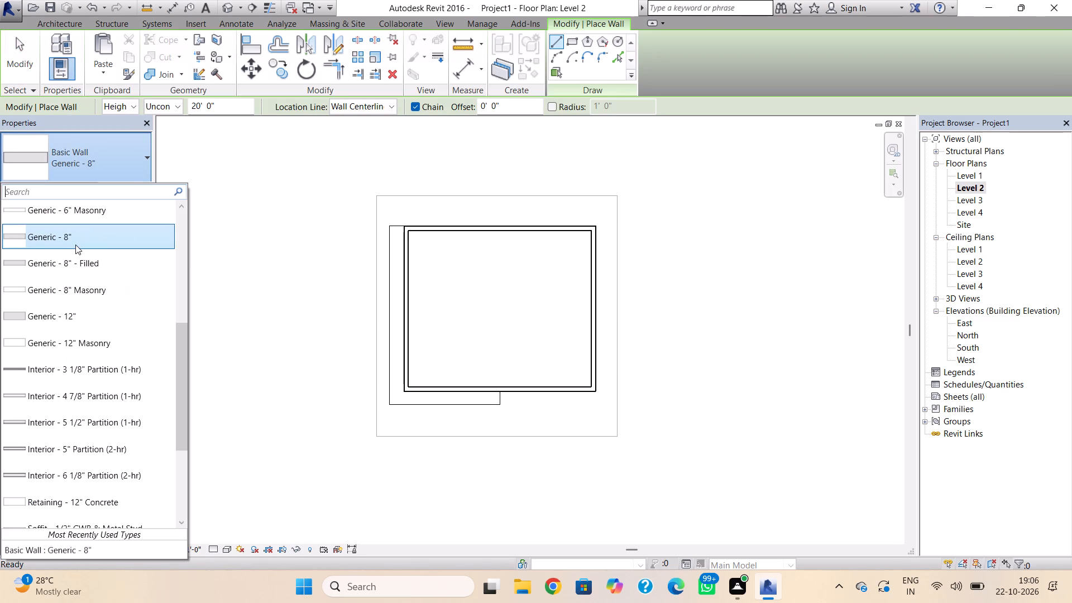
click(75, 245)
scroll(490, 393, up, 4)
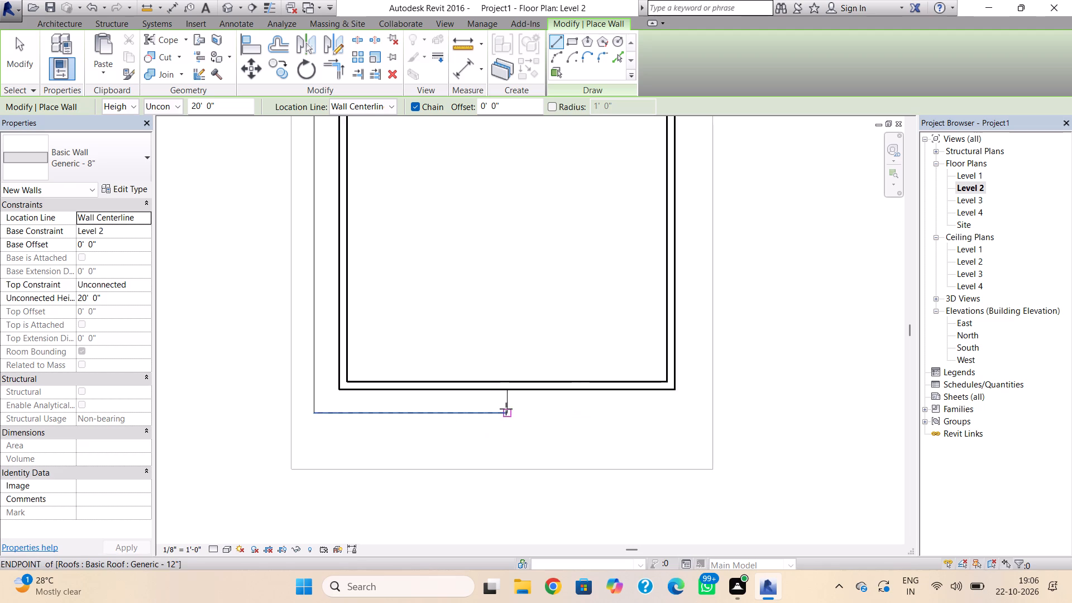
scroll(506, 409, up, 7)
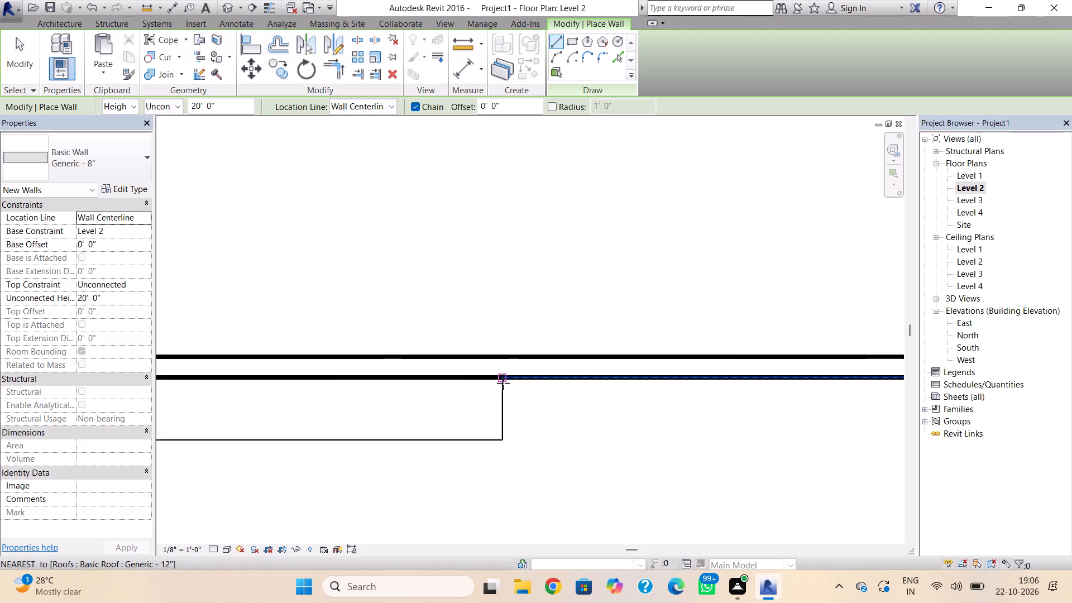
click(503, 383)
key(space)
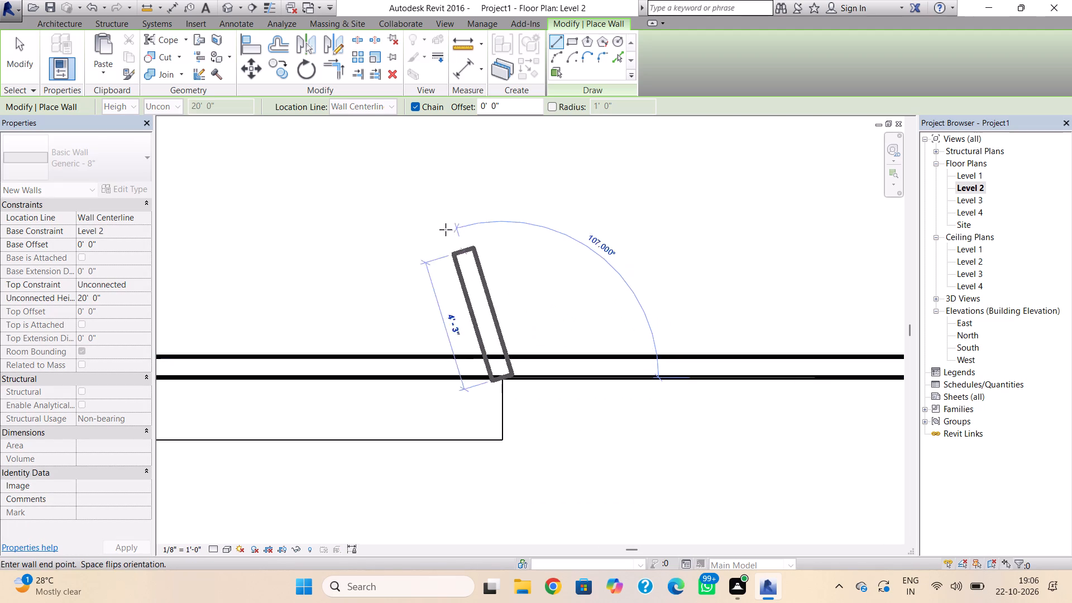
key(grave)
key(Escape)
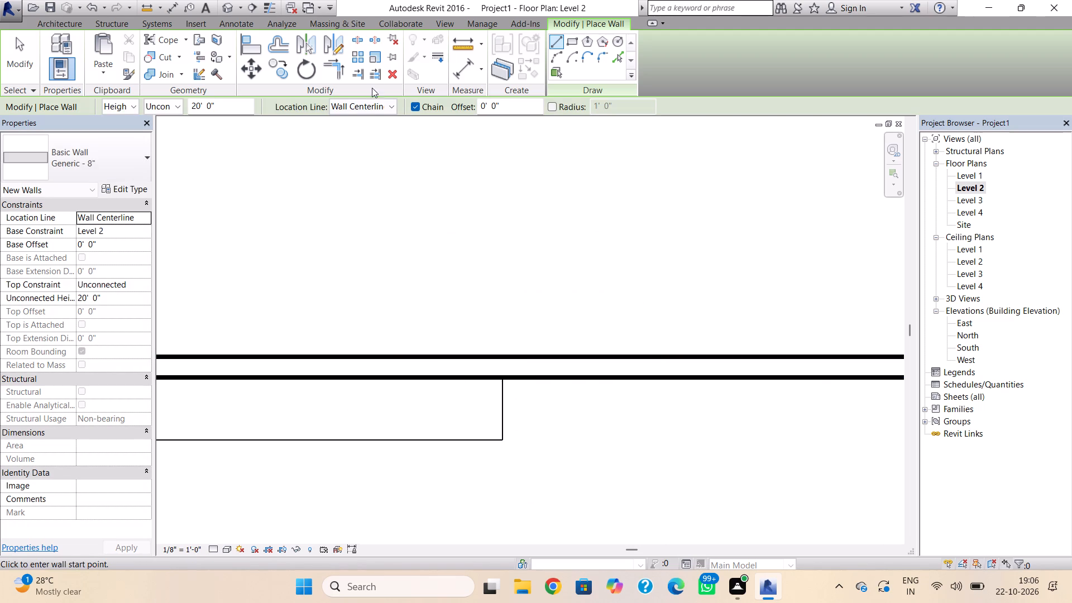
Draw a 14'-4" wall along the front wall's outer face from the roof notch to the building corner, using Finish Face: Exterior.
click(375, 101)
click(391, 147)
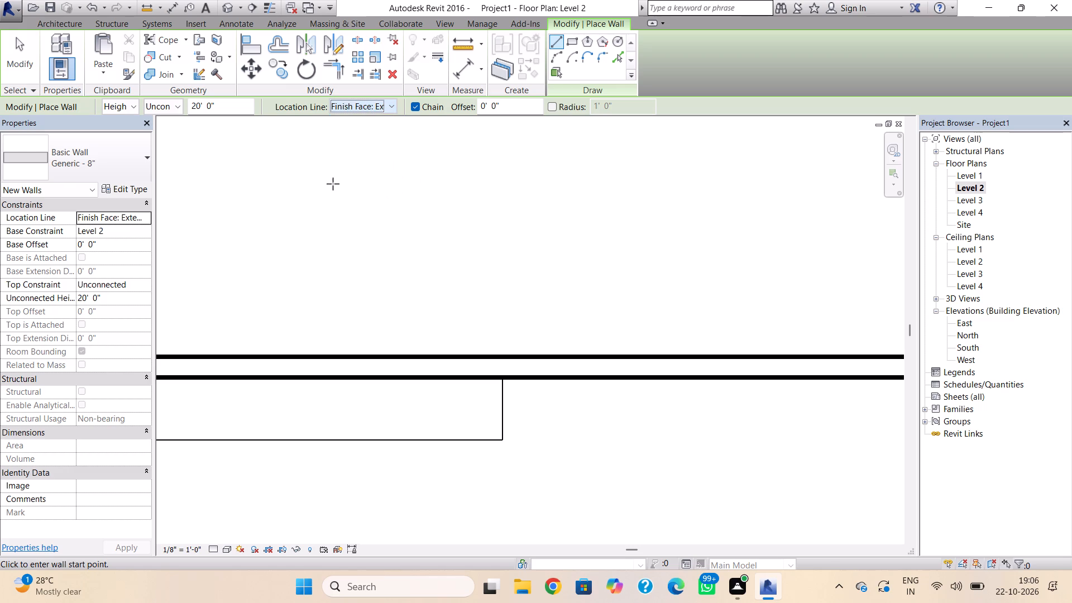
click(96, 165)
click(159, 237)
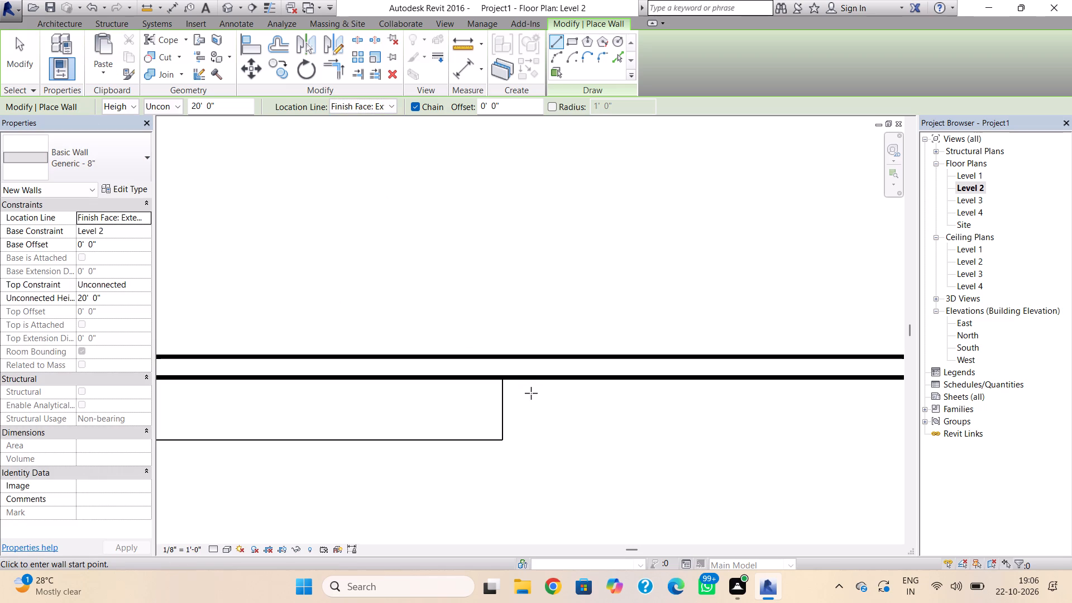
click(505, 380)
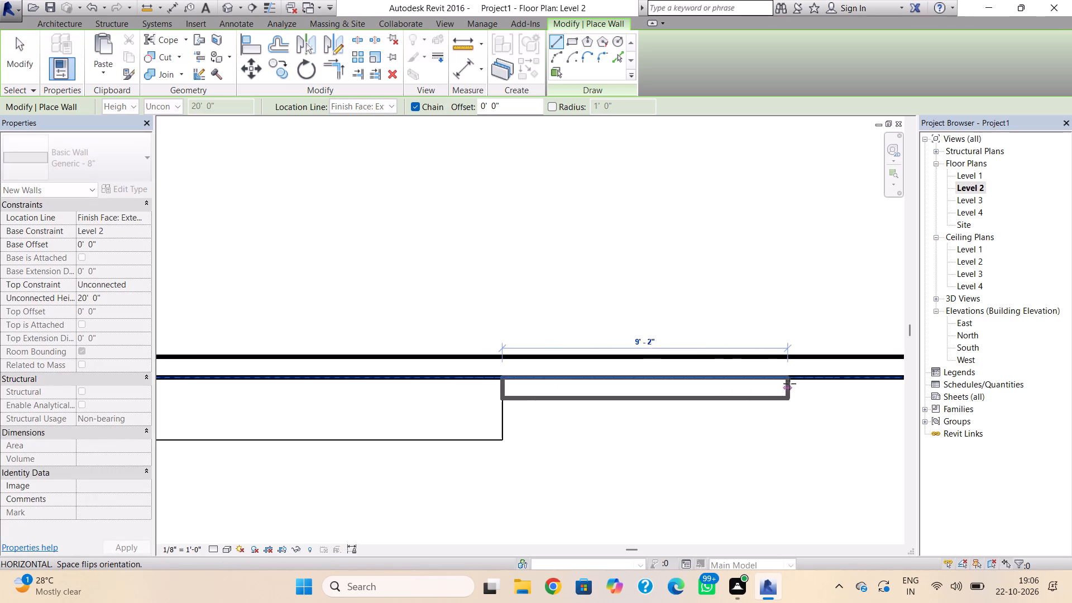
scroll(789, 384, down, 2)
middle_drag(789, 384, 462, 386)
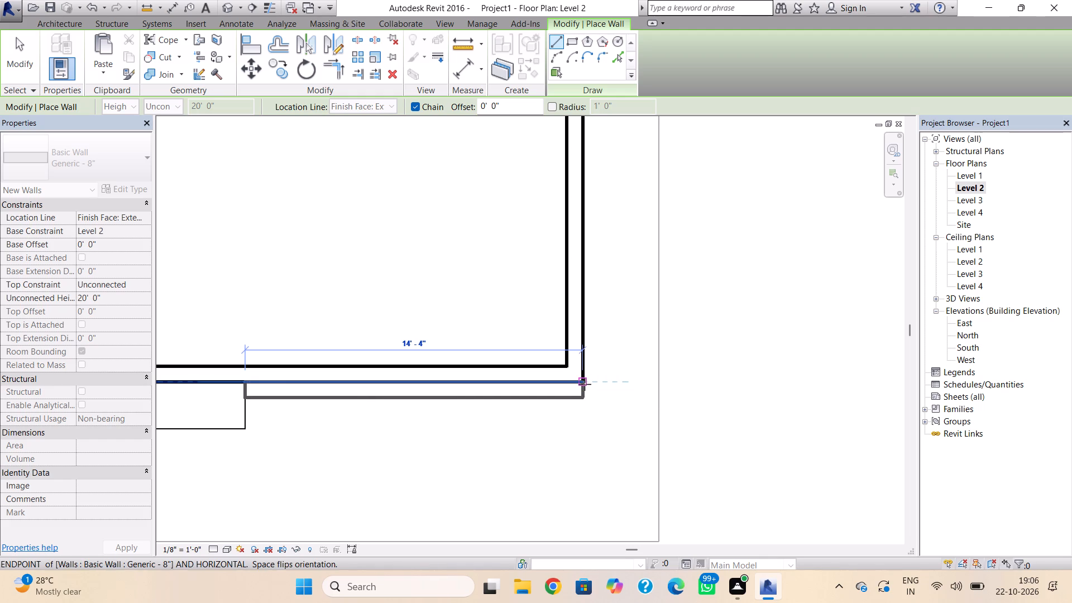
click(585, 384)
key(Escape)
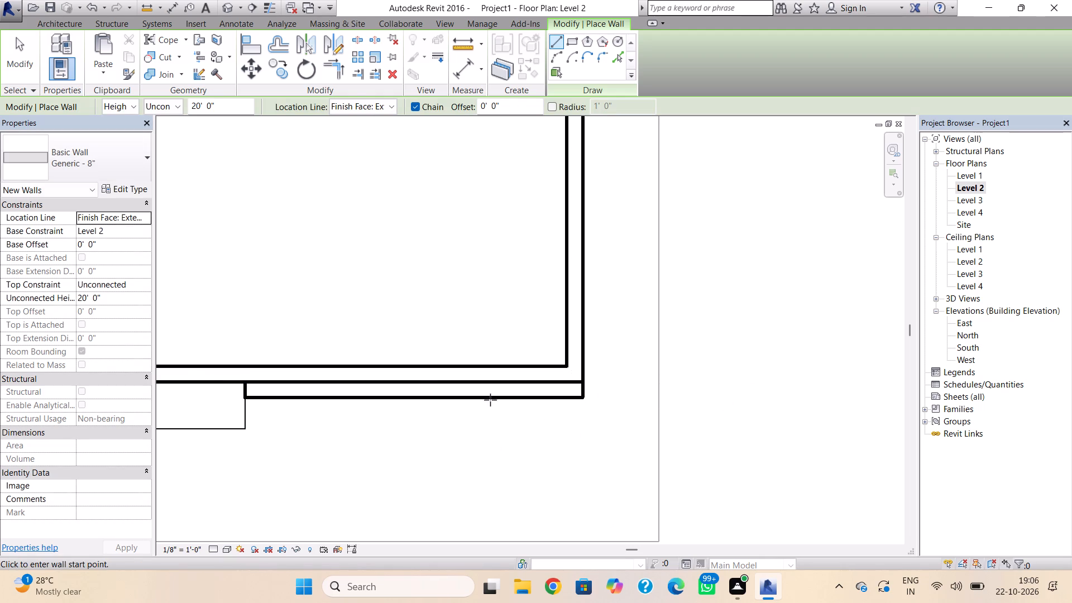
In 3D, stretch the added front wall down to a -12'-0" base offset and up to about 33'-11" unconnected height.
click(227, 8)
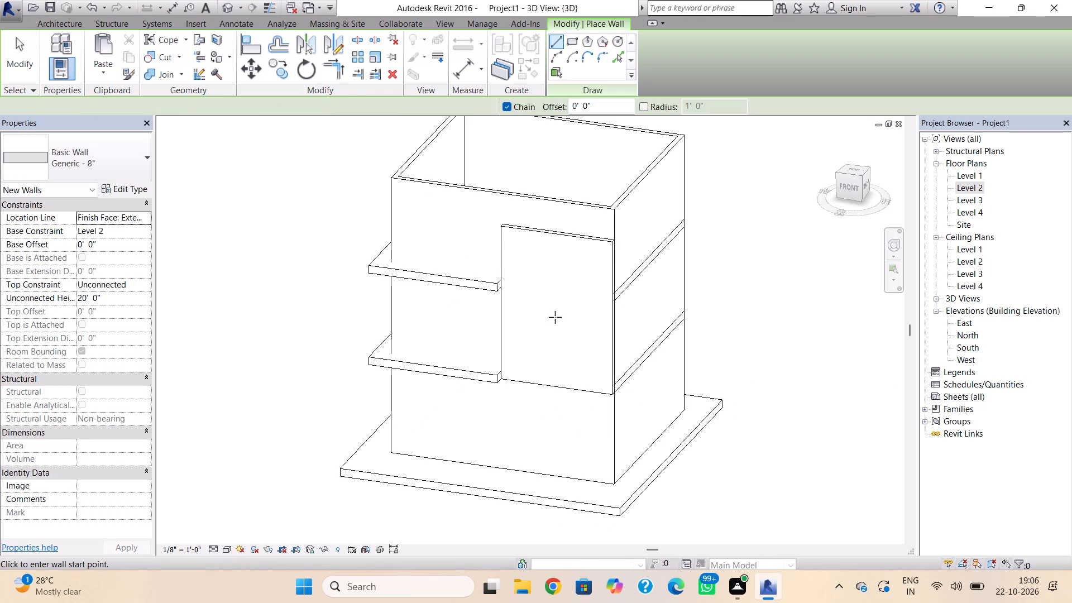
key(Escape)
click(608, 367)
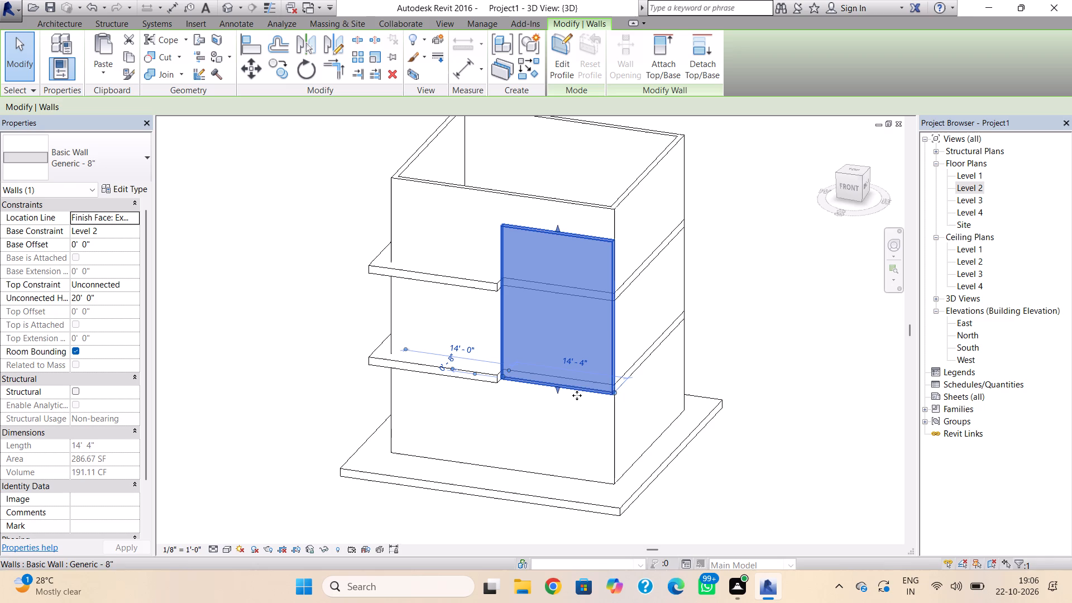
drag(556, 387, 557, 452)
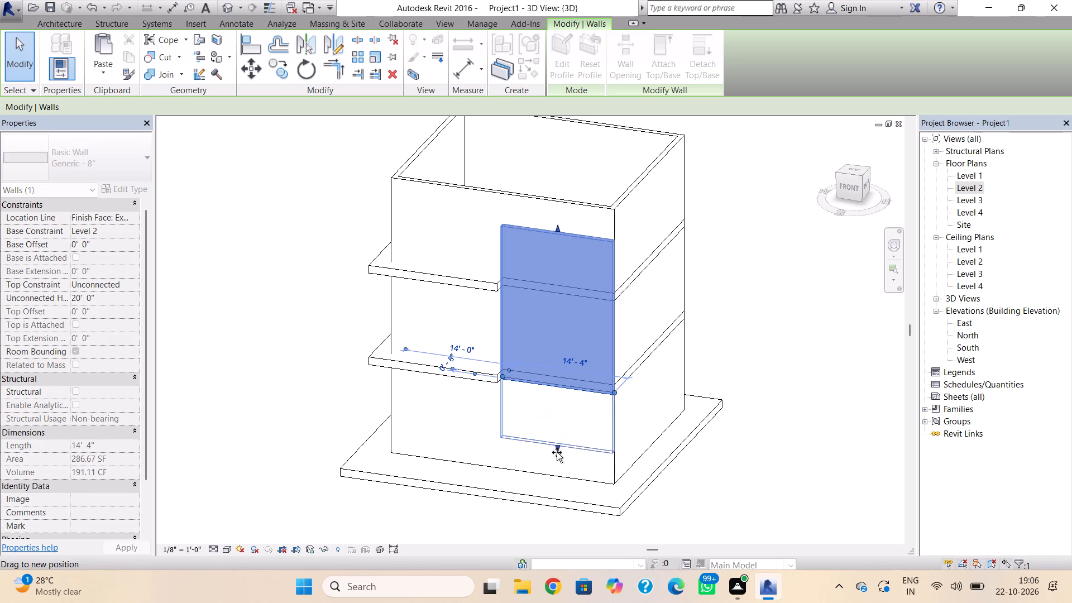
drag(557, 452, 553, 473)
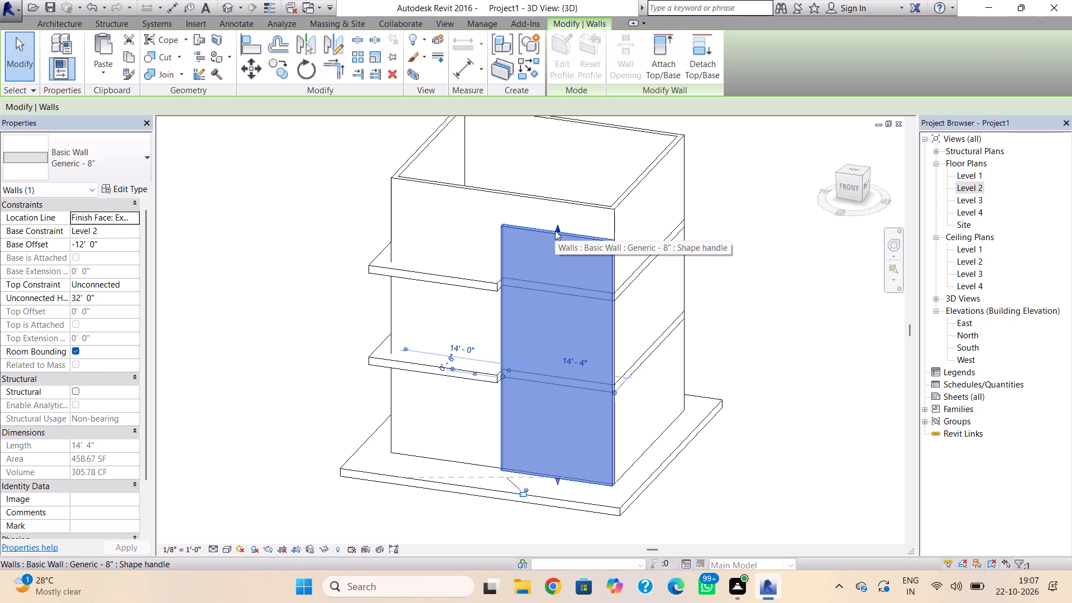
drag(556, 224, 556, 219)
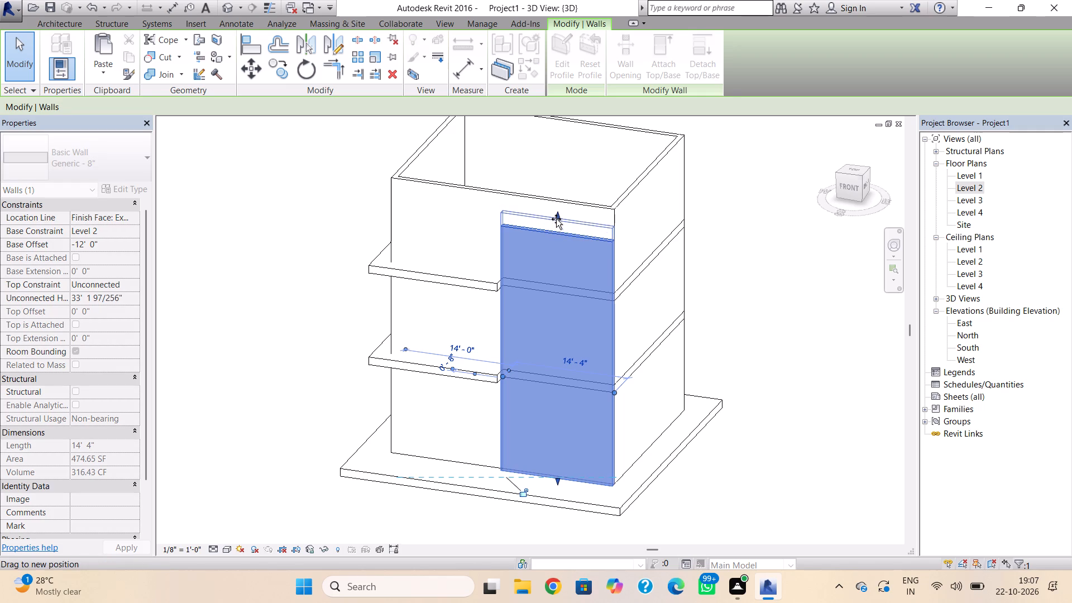
drag(556, 219, 556, 218)
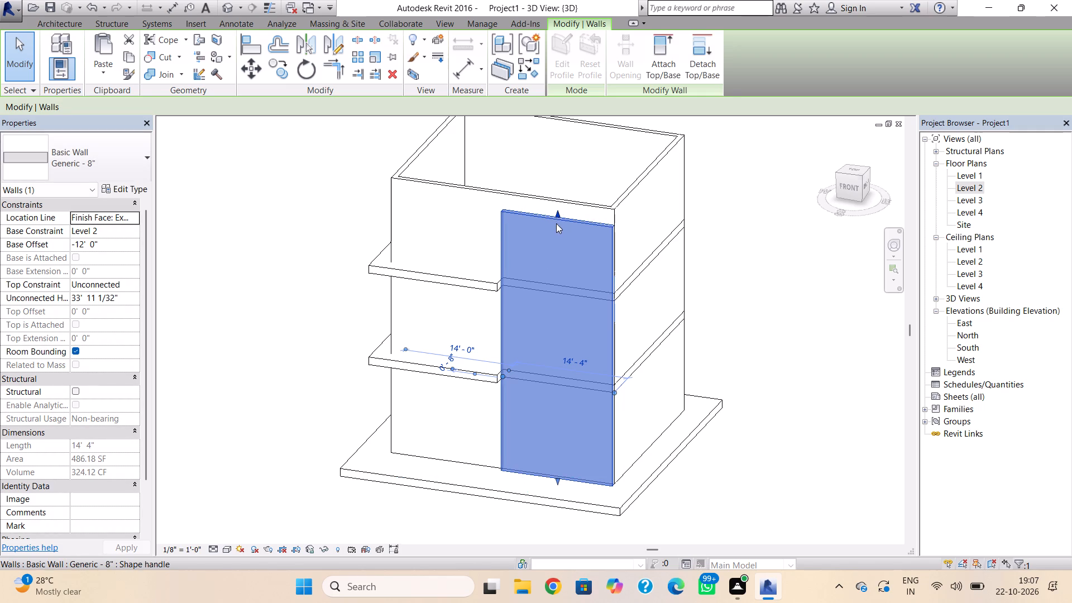
click(799, 273)
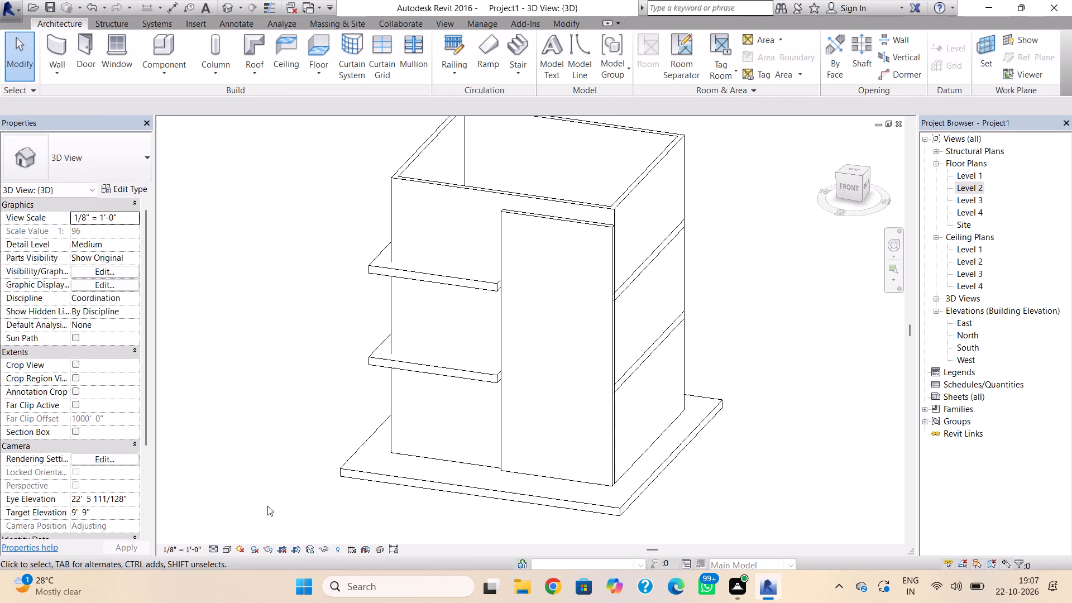
Set the 3D view's visual style to Realistic and inspect the building's front.
click(227, 552)
click(248, 523)
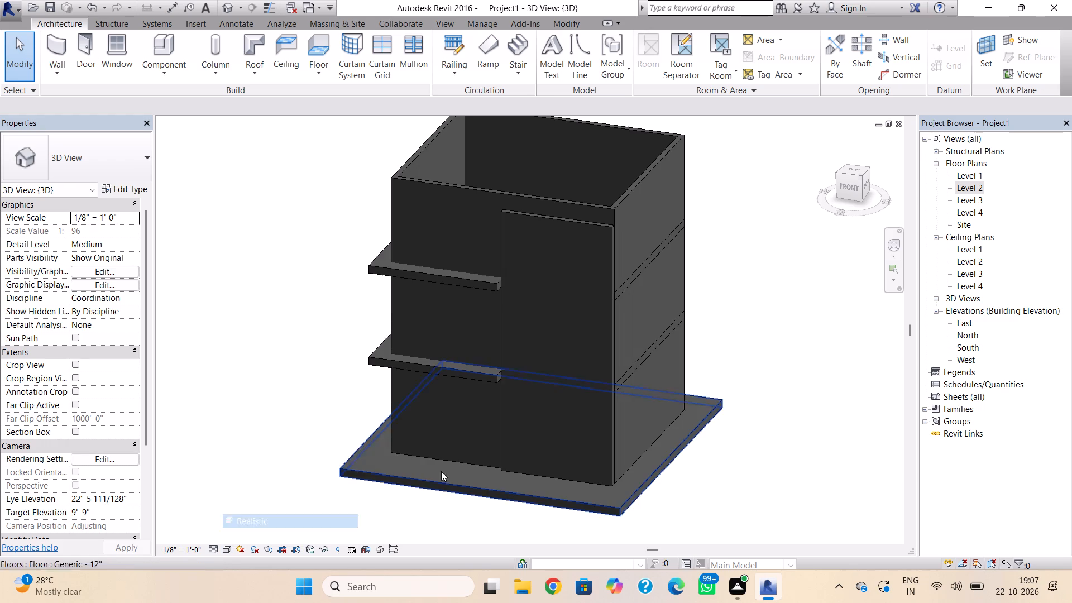
key(Escape)
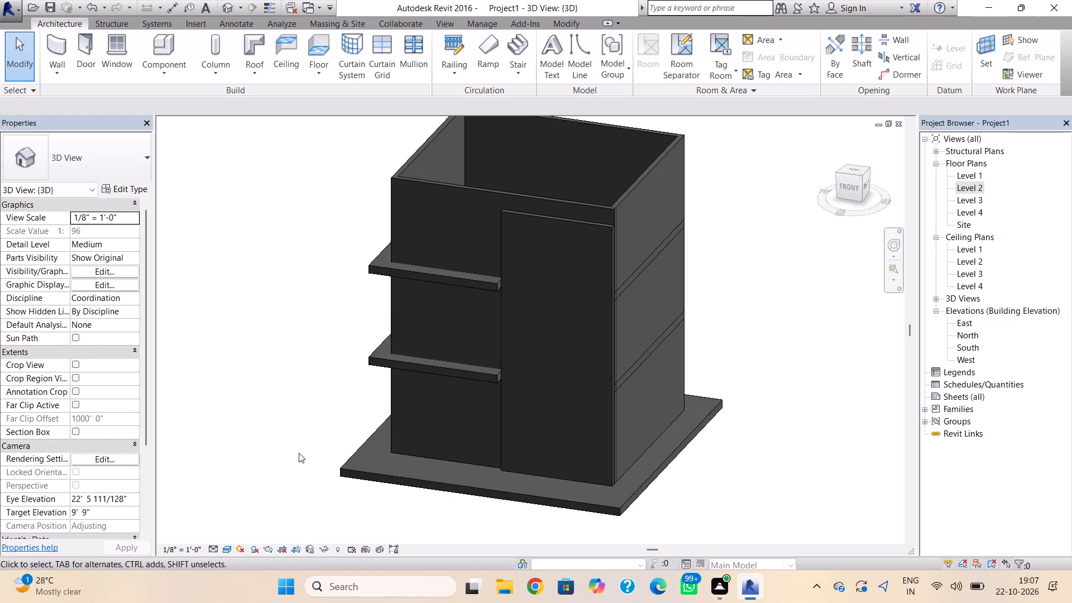
shift+right_drag(567, 491, 532, 517)
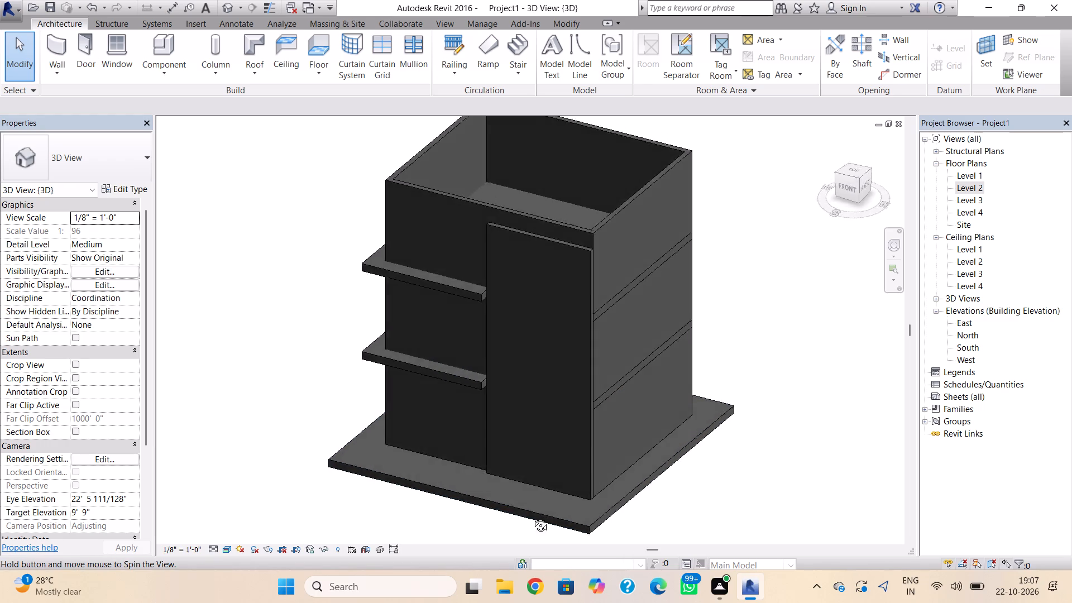
shift+right_drag(532, 517, 594, 516)
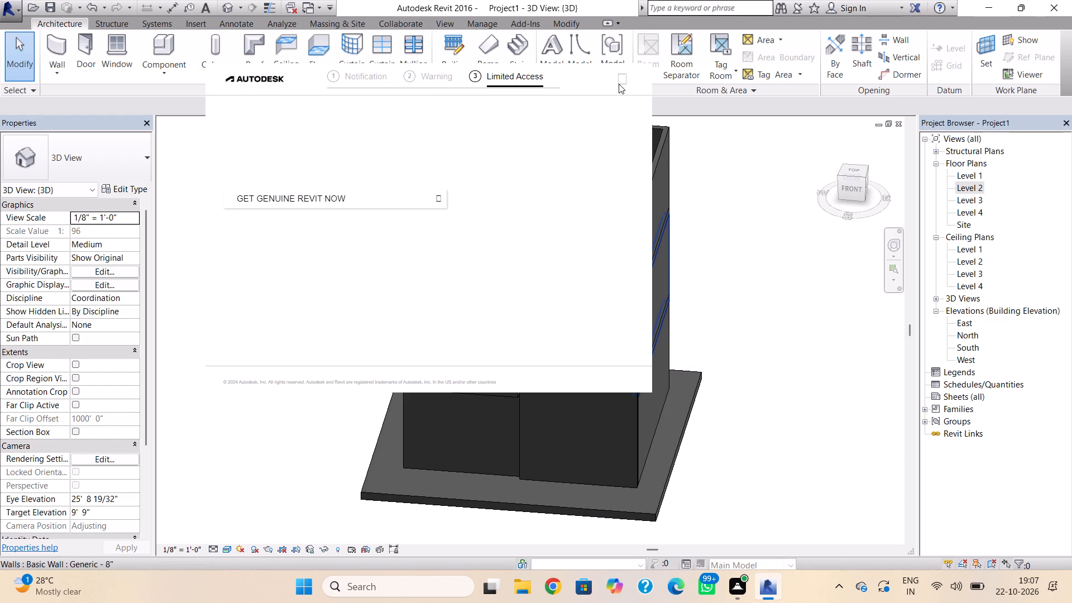
Dismiss the Autodesk notification covering the 3D view.
click(617, 80)
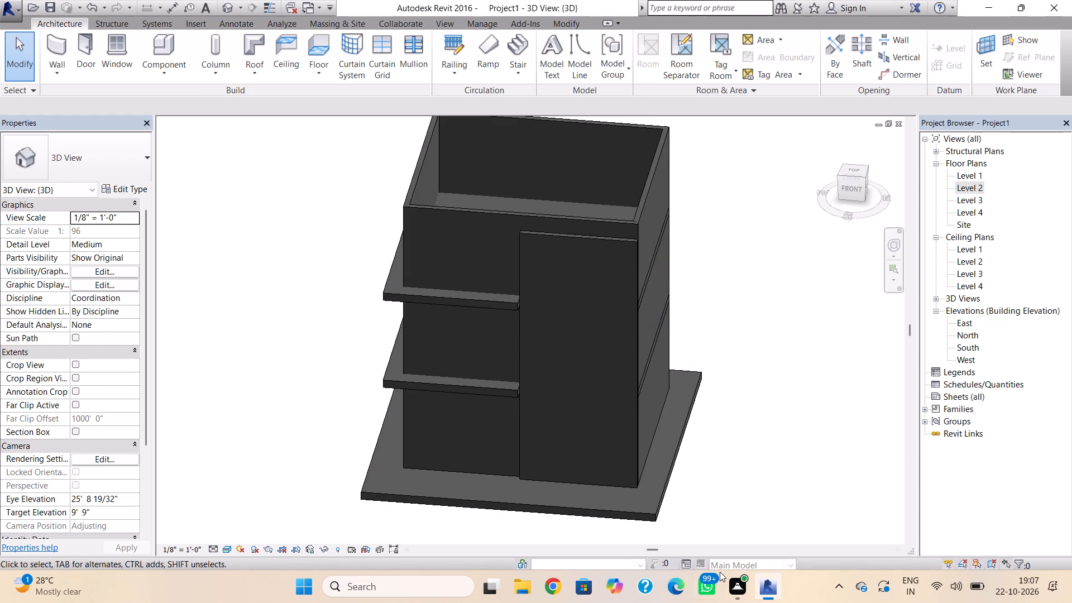
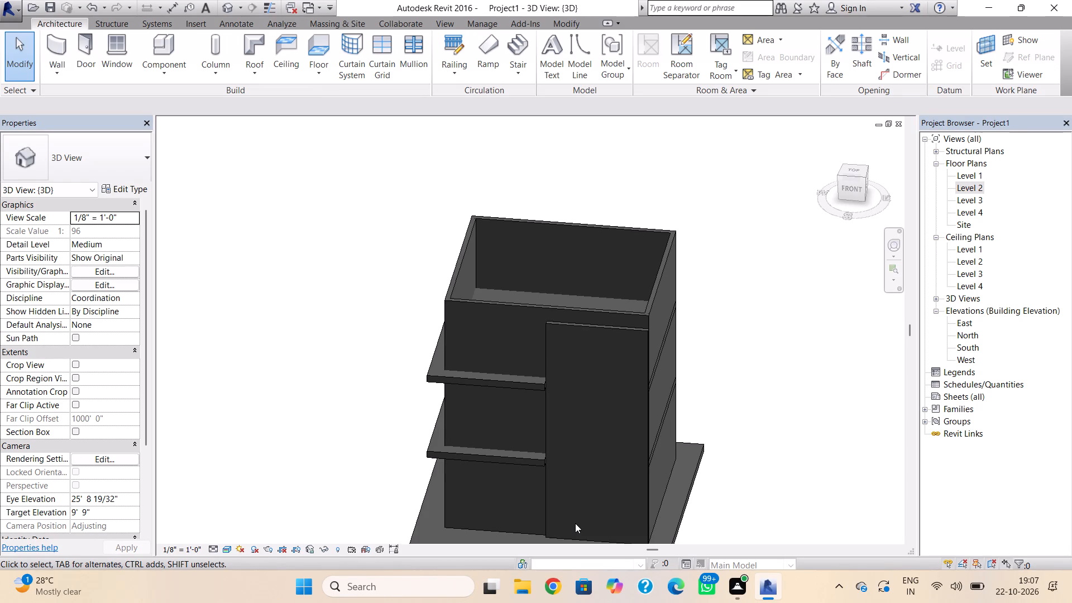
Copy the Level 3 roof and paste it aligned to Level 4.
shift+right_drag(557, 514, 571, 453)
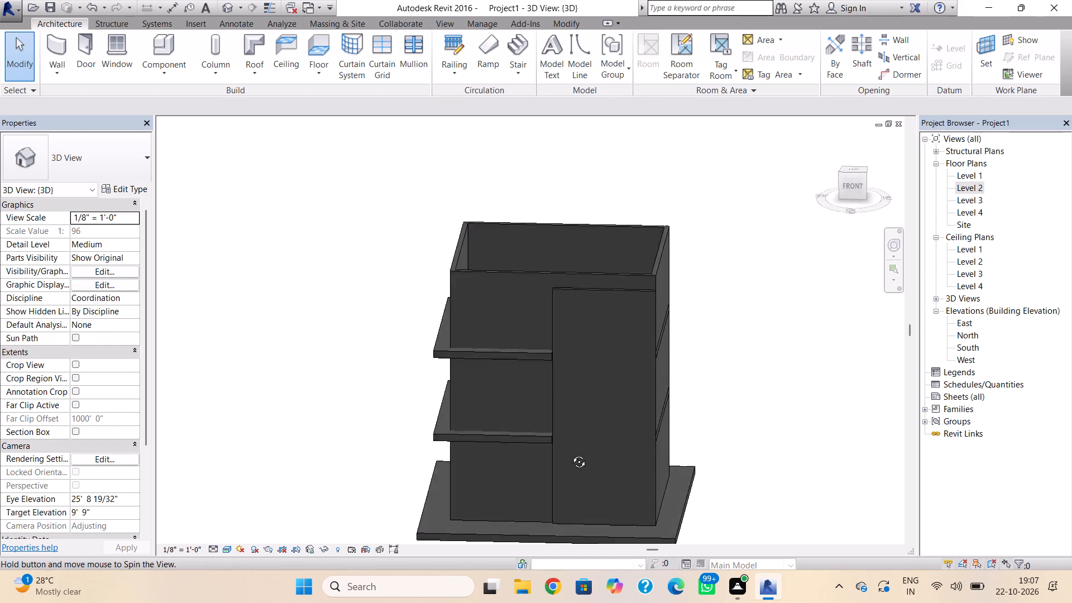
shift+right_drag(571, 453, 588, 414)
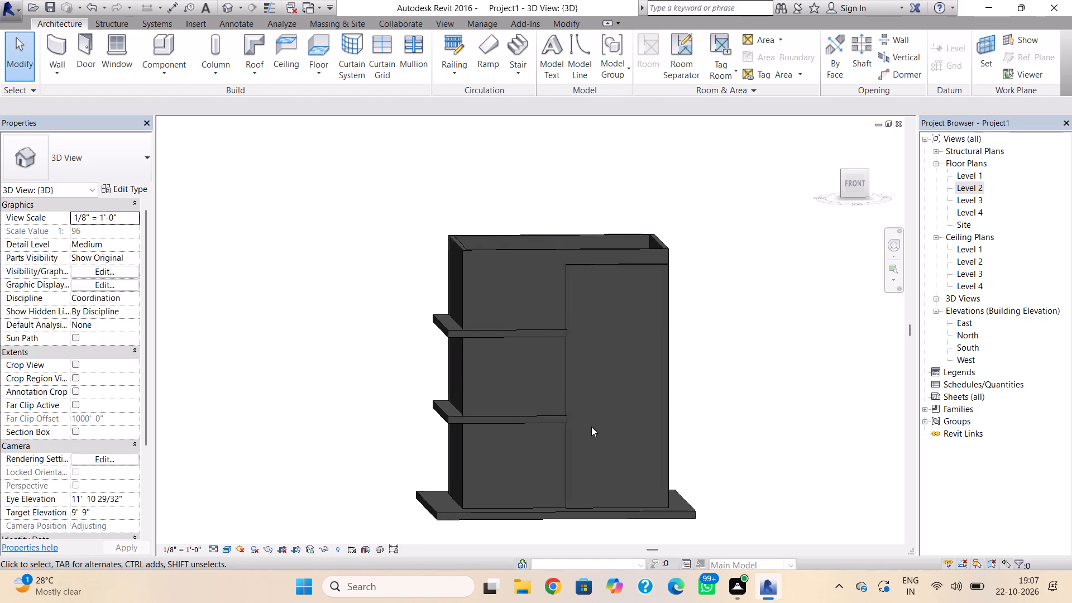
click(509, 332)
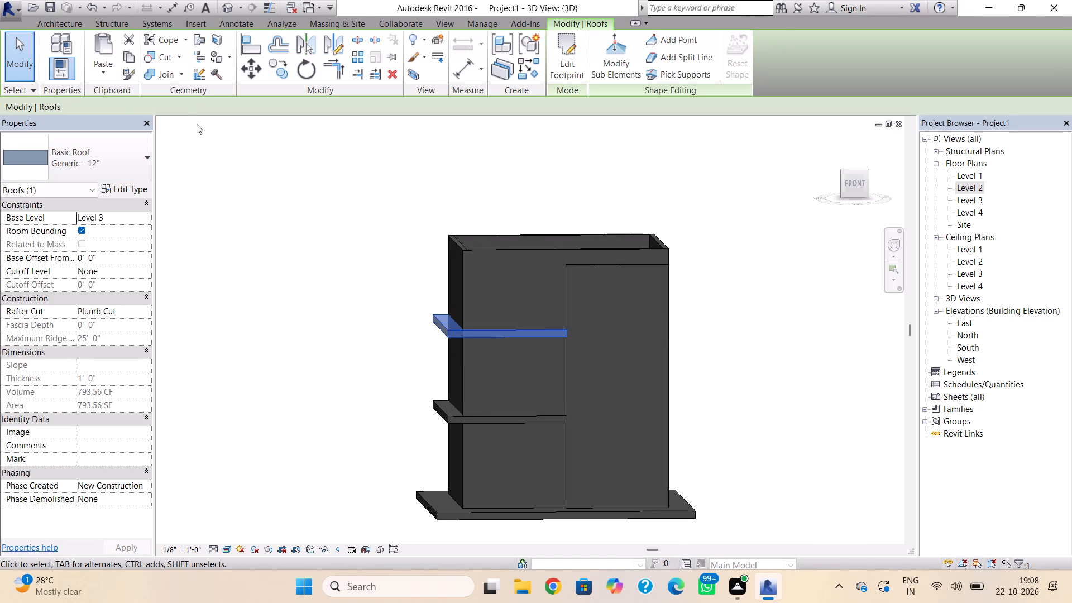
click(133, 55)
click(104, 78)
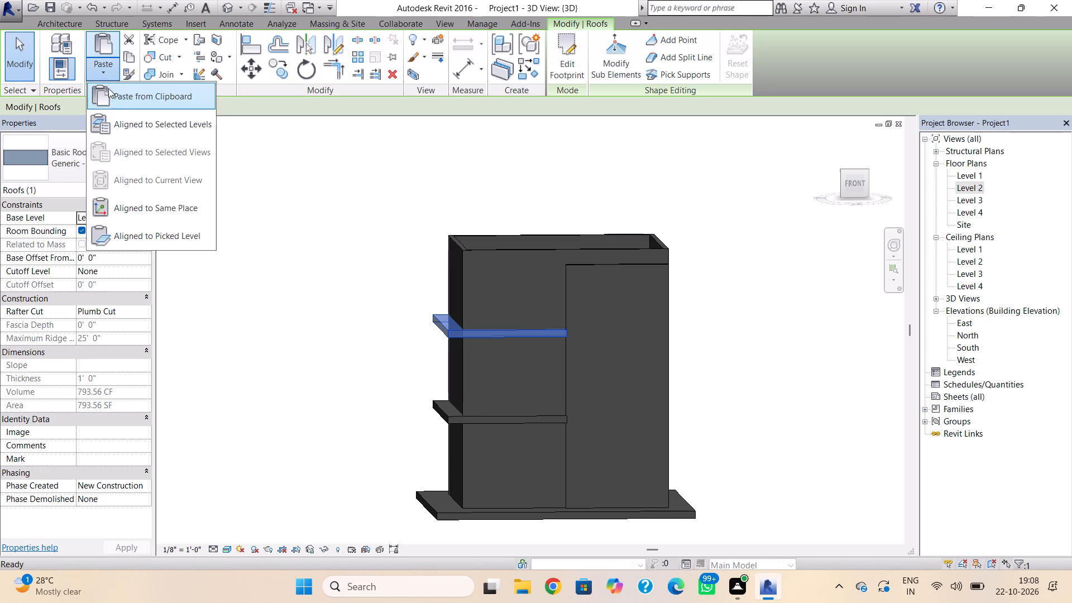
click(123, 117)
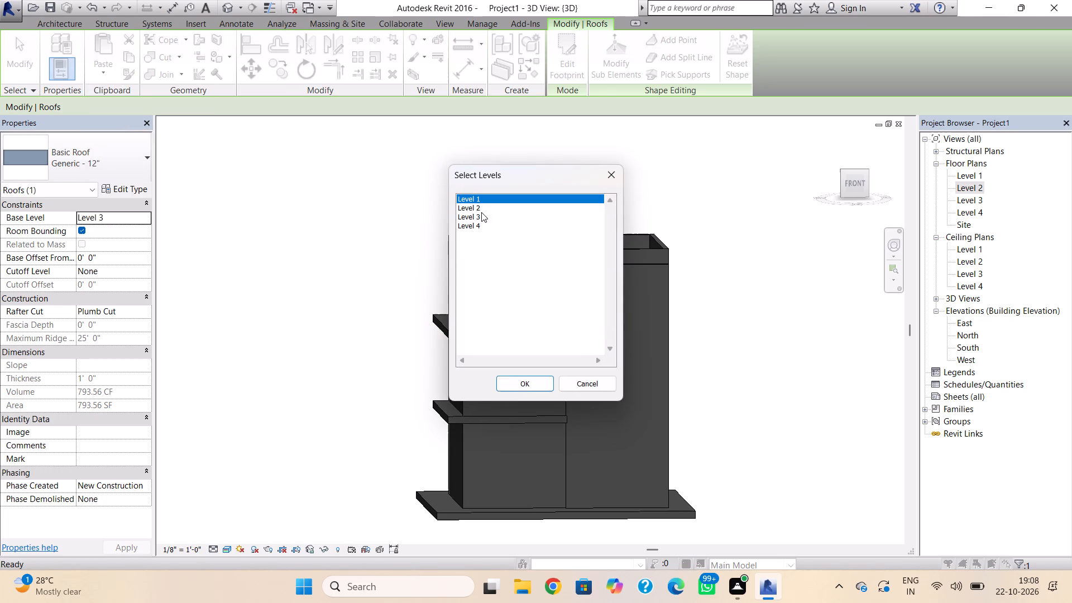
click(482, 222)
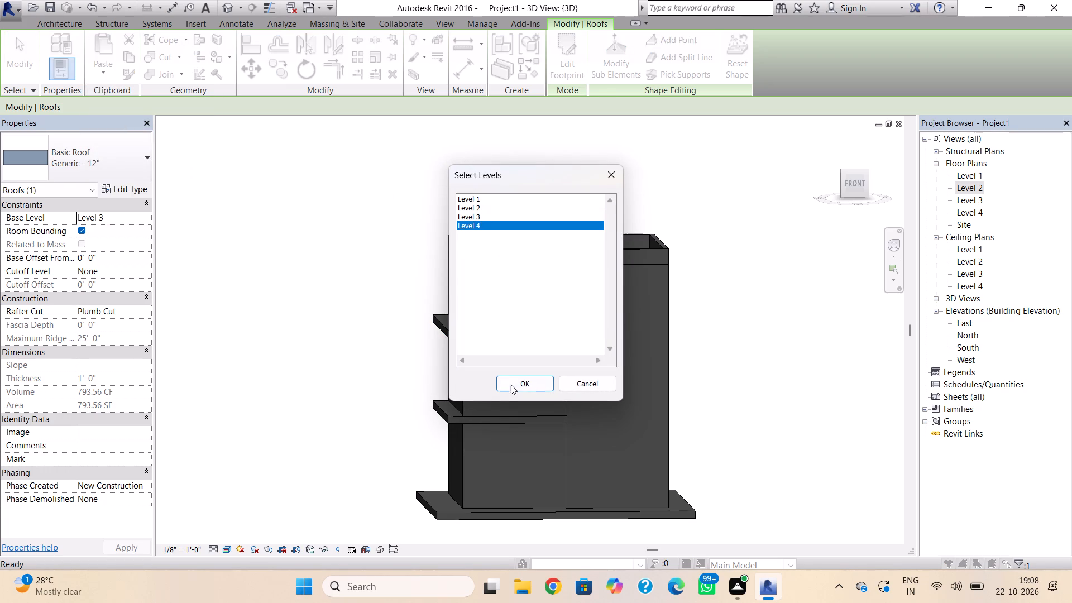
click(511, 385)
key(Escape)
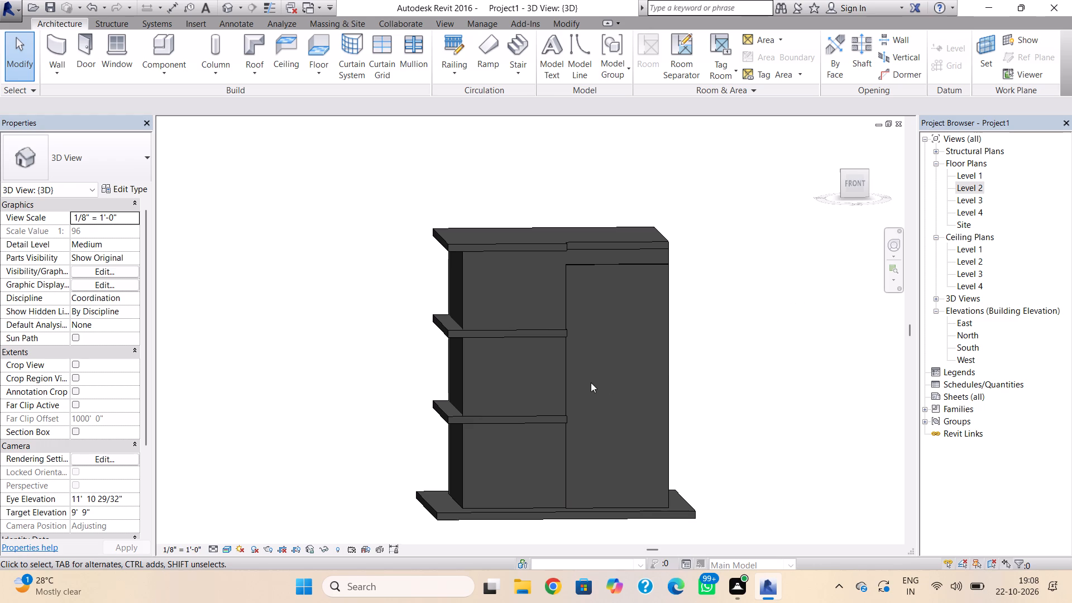
In the Level 2 floor plan, edit the roof footprint, moving the front overhang edge out to 5'-9" from the notch line.
shift+right_drag(590, 386, 582, 462)
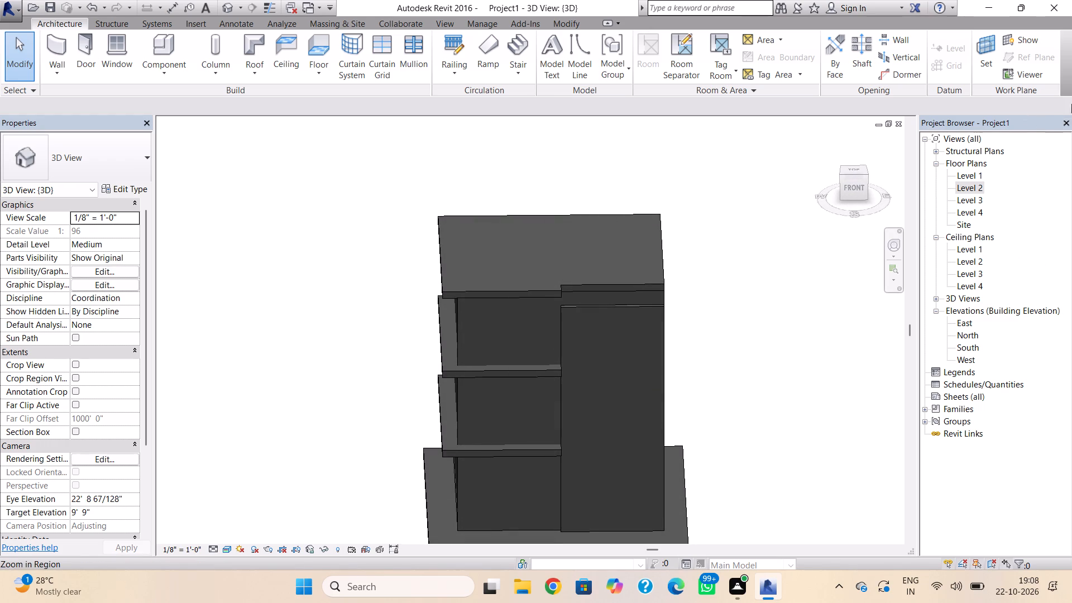
double_click(977, 185)
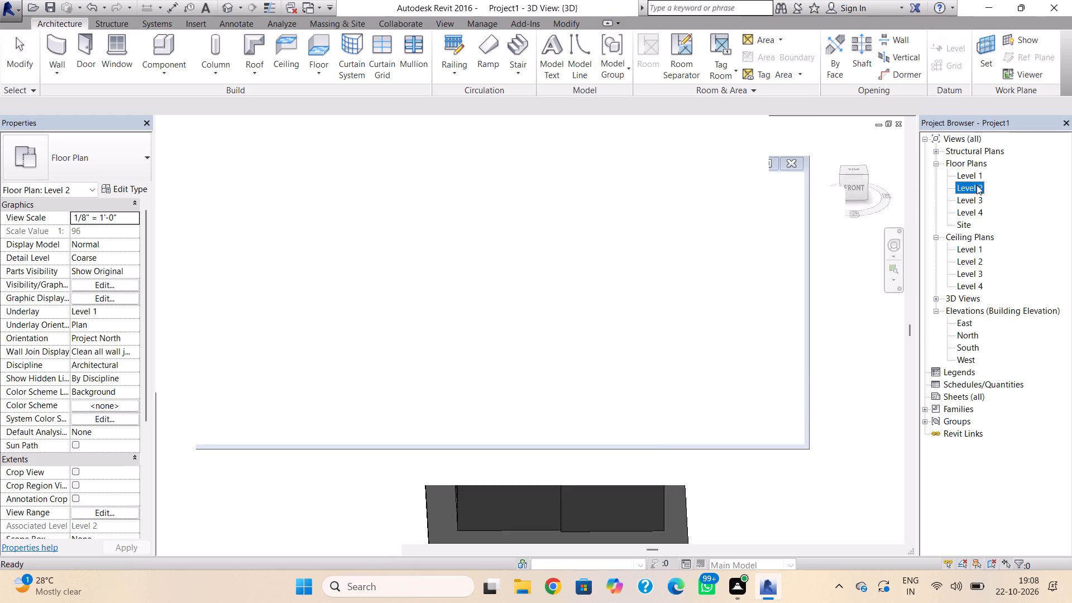
scroll(413, 368, down, 4)
middle_drag(414, 371, 726, 383)
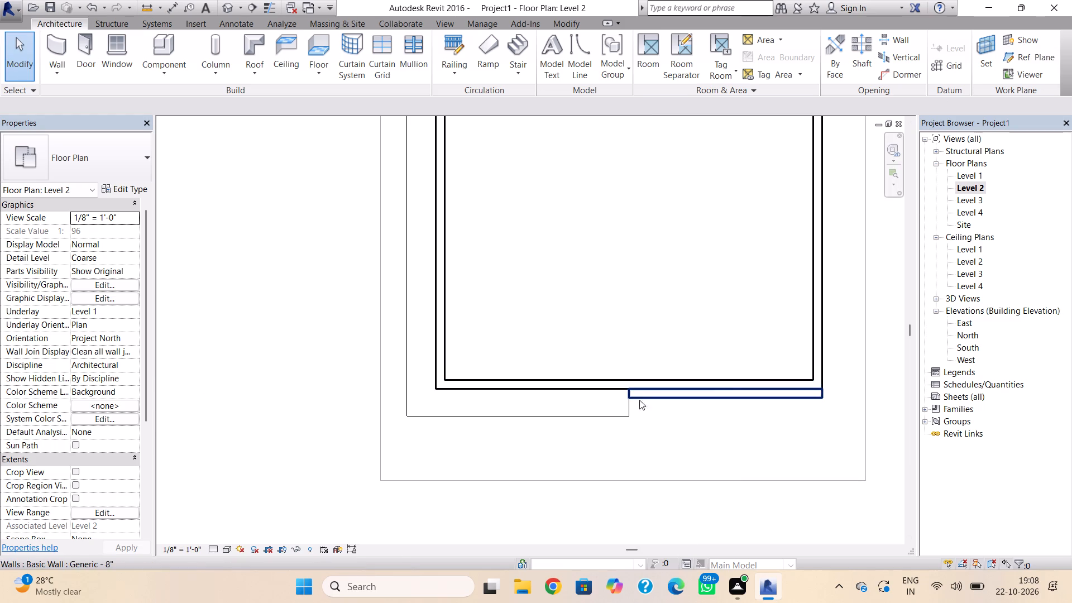
click(602, 409)
double_click(600, 412)
click(599, 413)
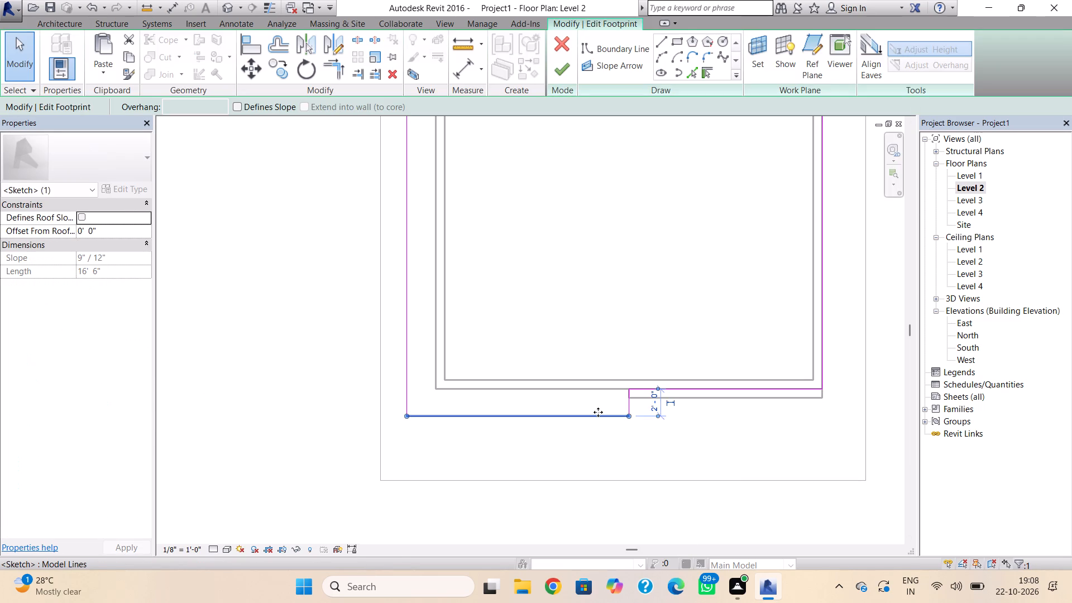
key(Down)
key(Down)
key(Down)
key(Down)
key(Down)
key(Down)
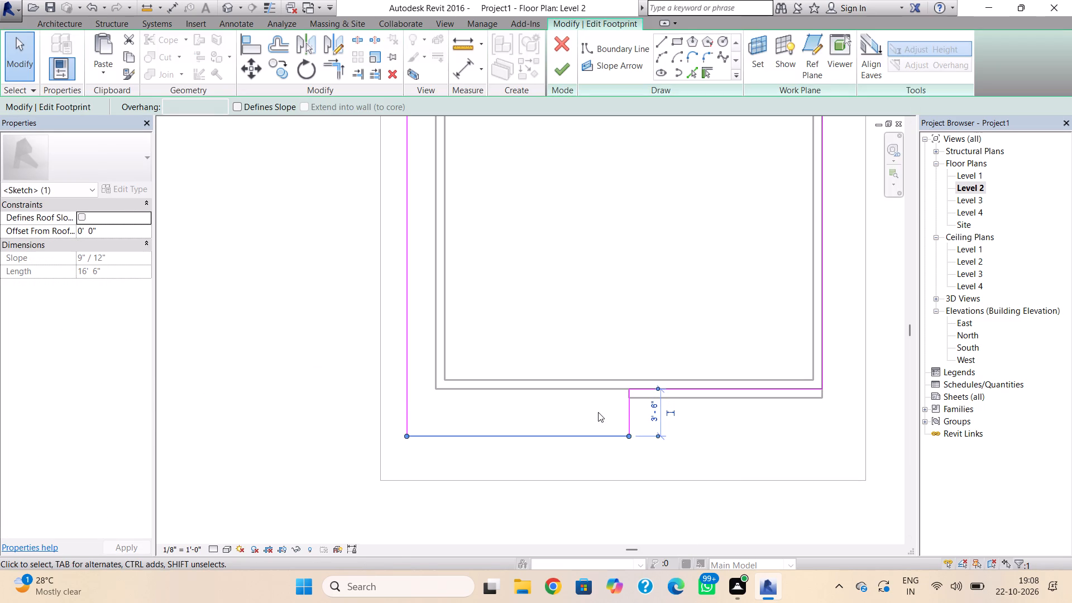
key(Down)
key(Down)
key(Down)
key(Down)
key(Down)
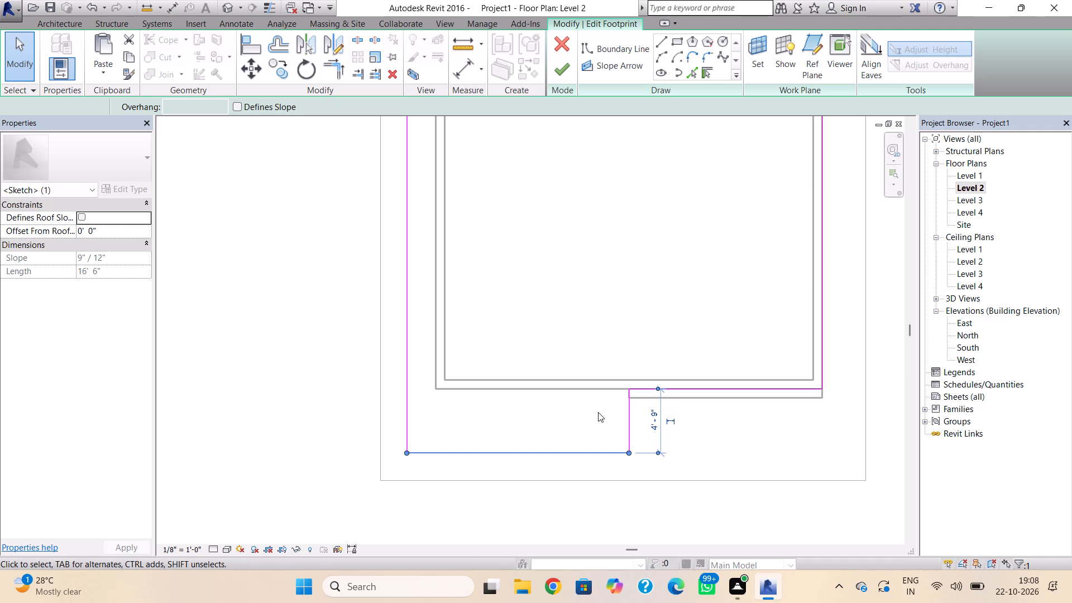
key(Down)
key(Down)
key(Down)
key(Down)
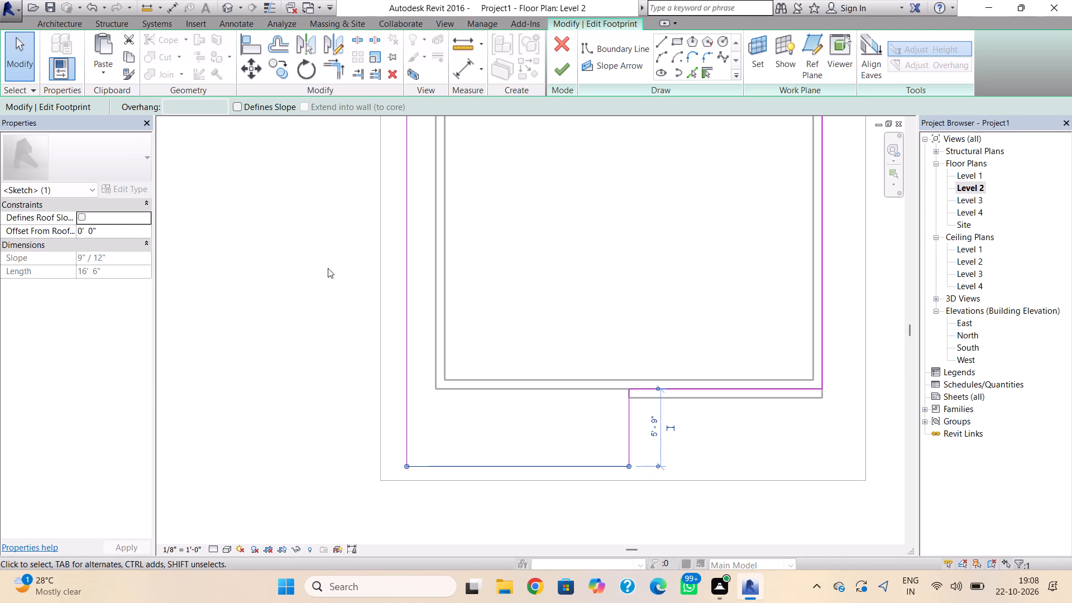
Shift the footprint's west edge slightly outward and finish the roof, attaching the highlighted walls to it.
click(402, 274)
key(Left)
key(Left)
key(Left)
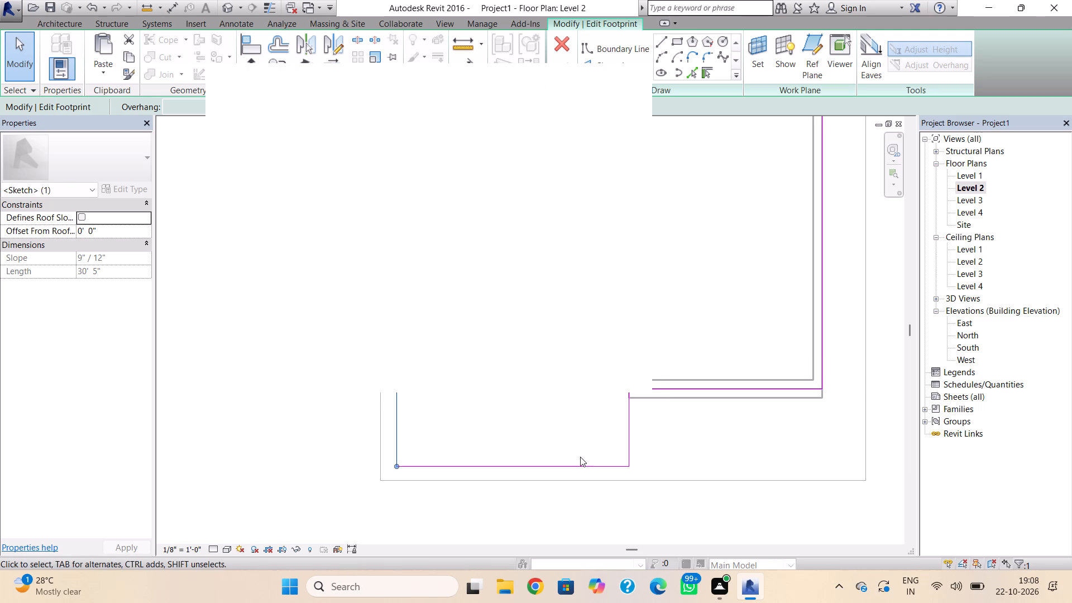
click(559, 61)
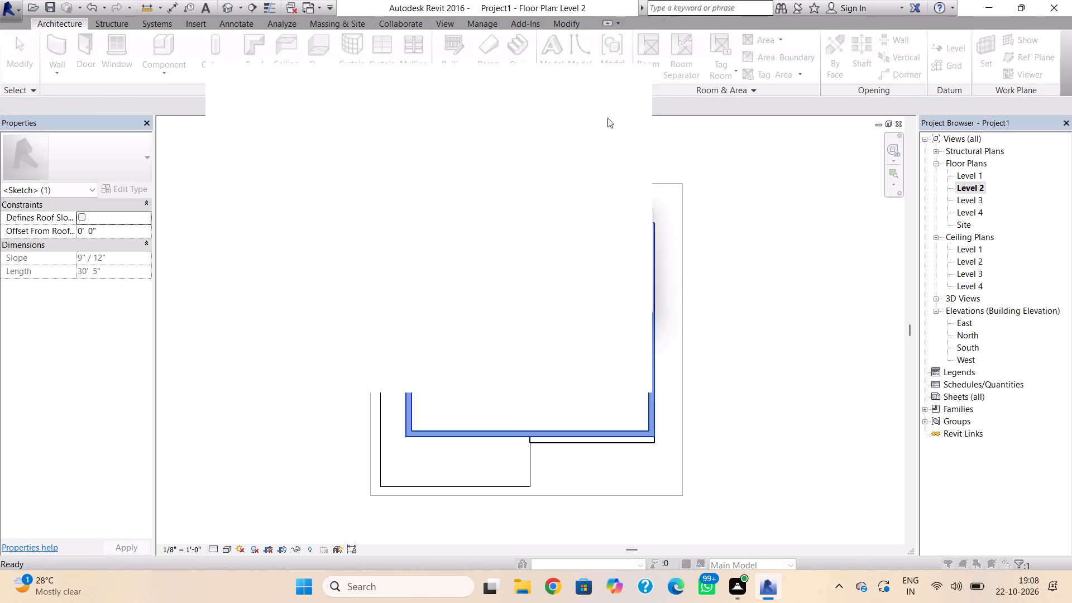
click(745, 317)
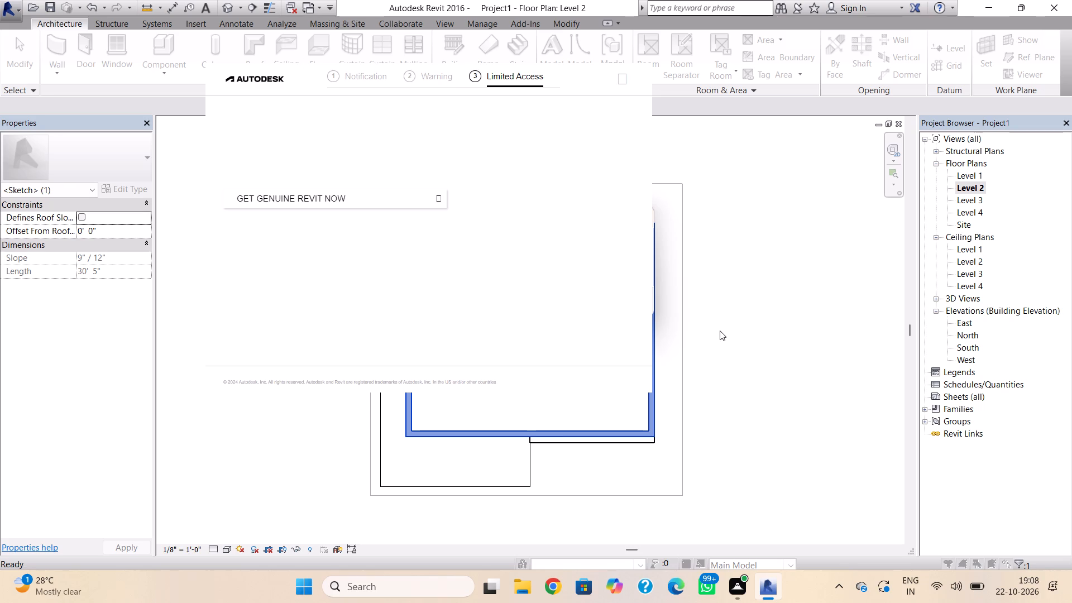
click(623, 77)
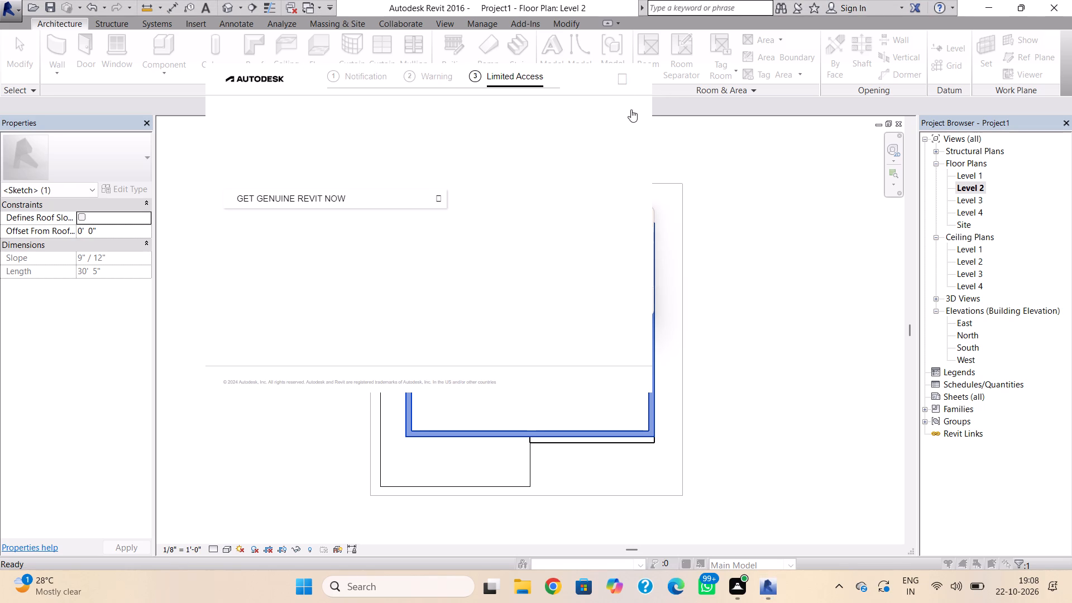
click(572, 294)
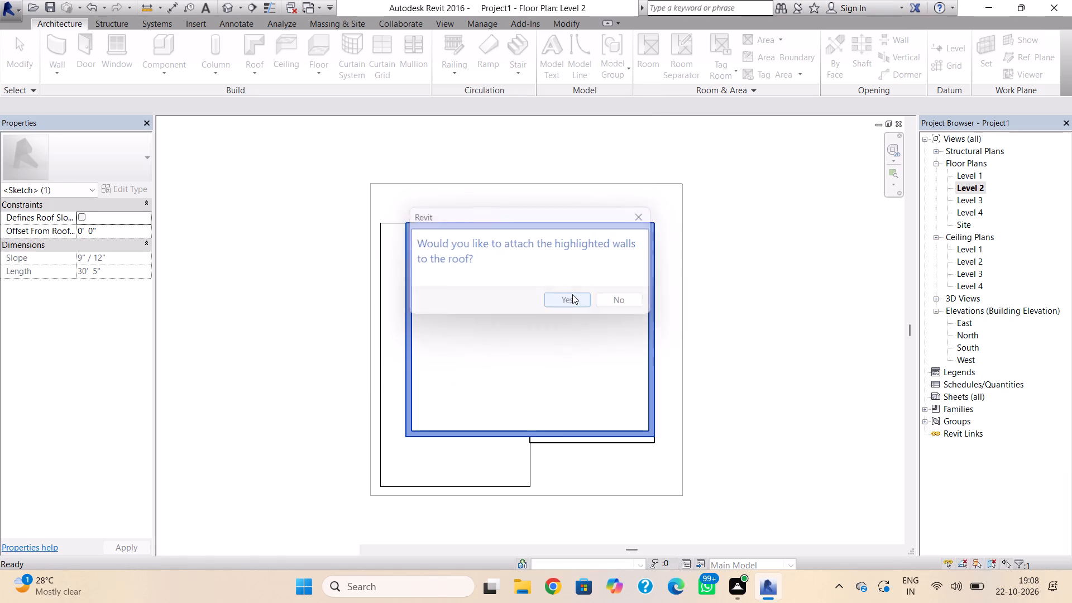
click(1012, 548)
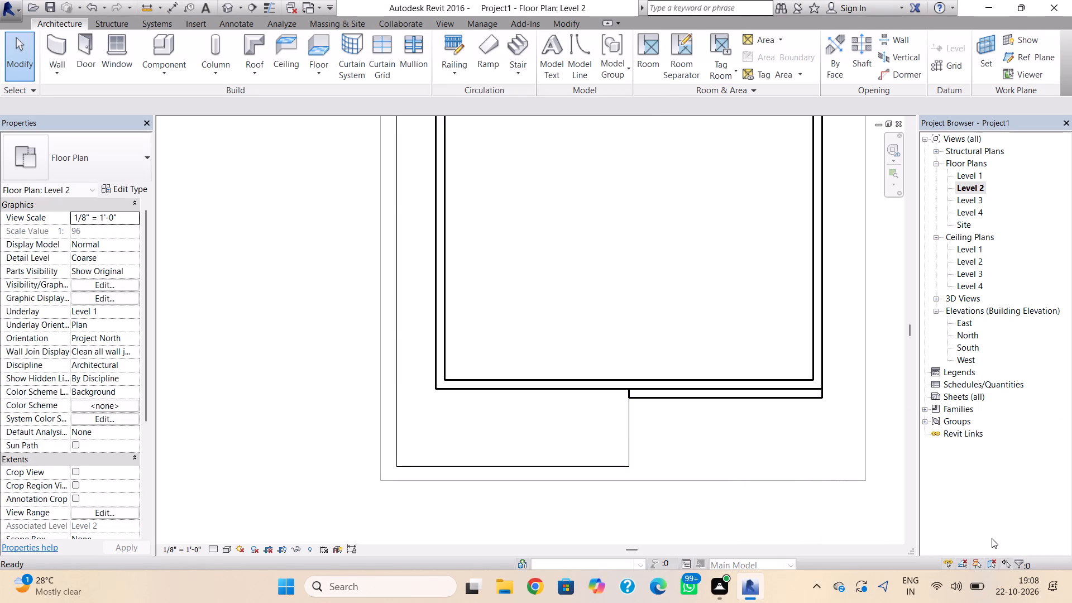
In the 3D view, delete the Level 3 and Level 4 roofs.
click(228, 0)
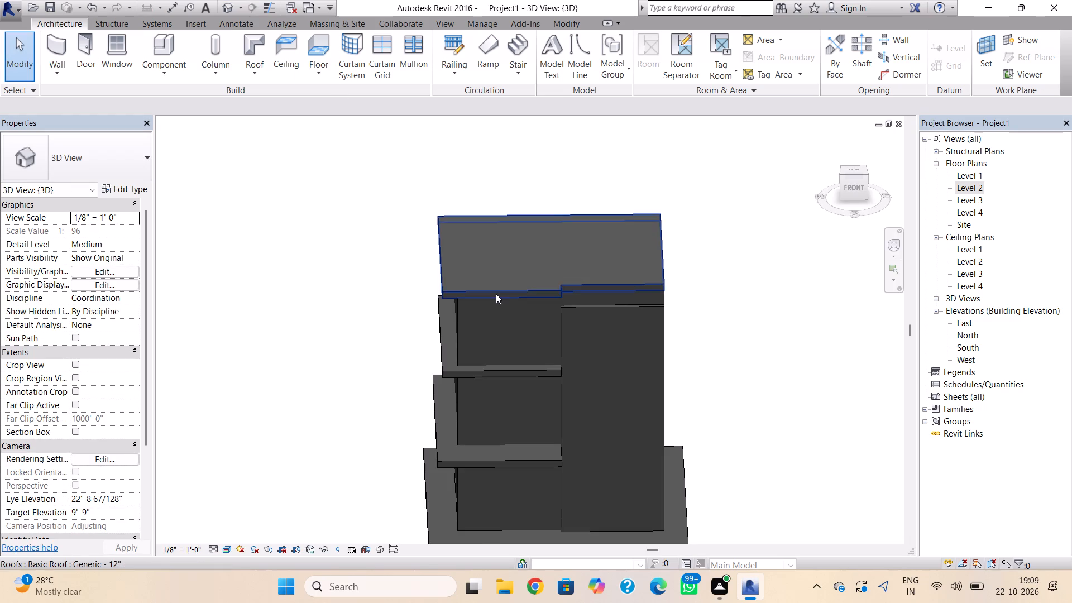
scroll(495, 298, down, 2)
middle_drag(495, 299, 485, 262)
scroll(485, 264, up, 1)
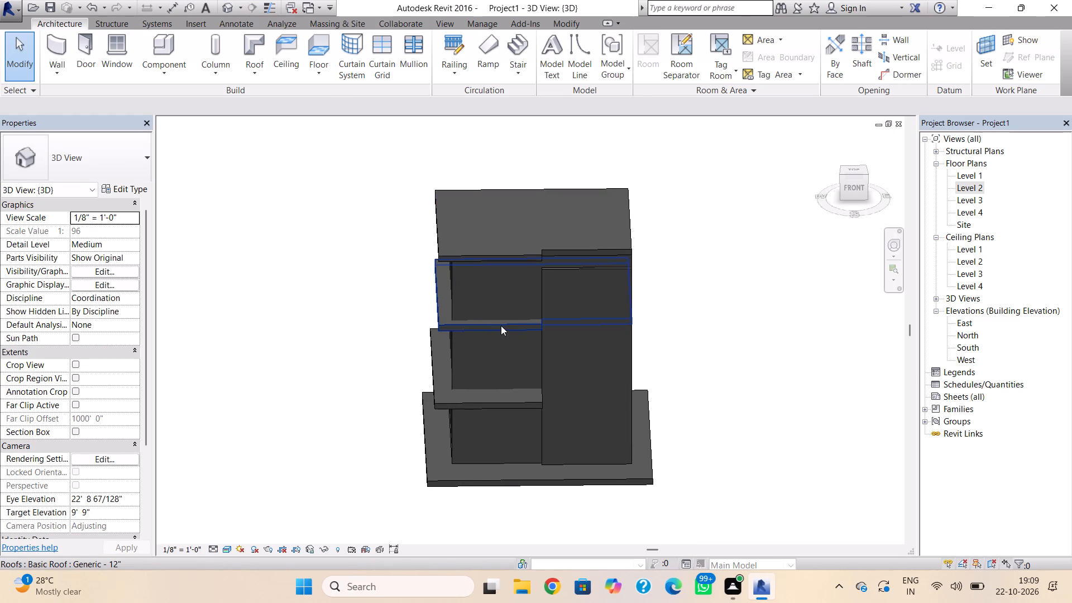
click(501, 326)
key(Delete)
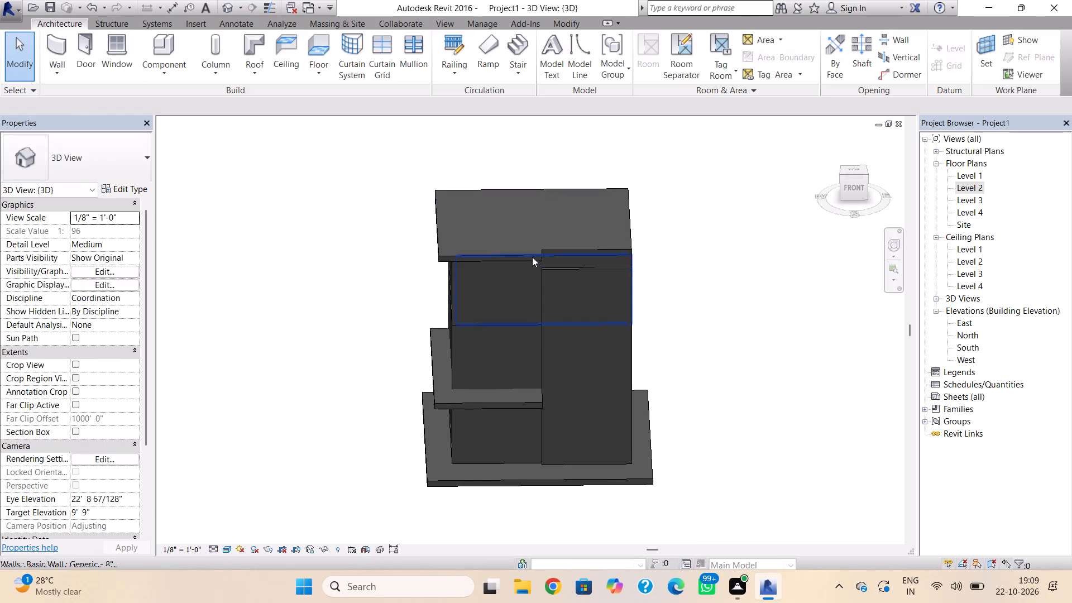
click(529, 251)
key(Delete)
Copy the enlarged Level 2 roof and paste it aligned to Level 3 and Level 4.
click(443, 405)
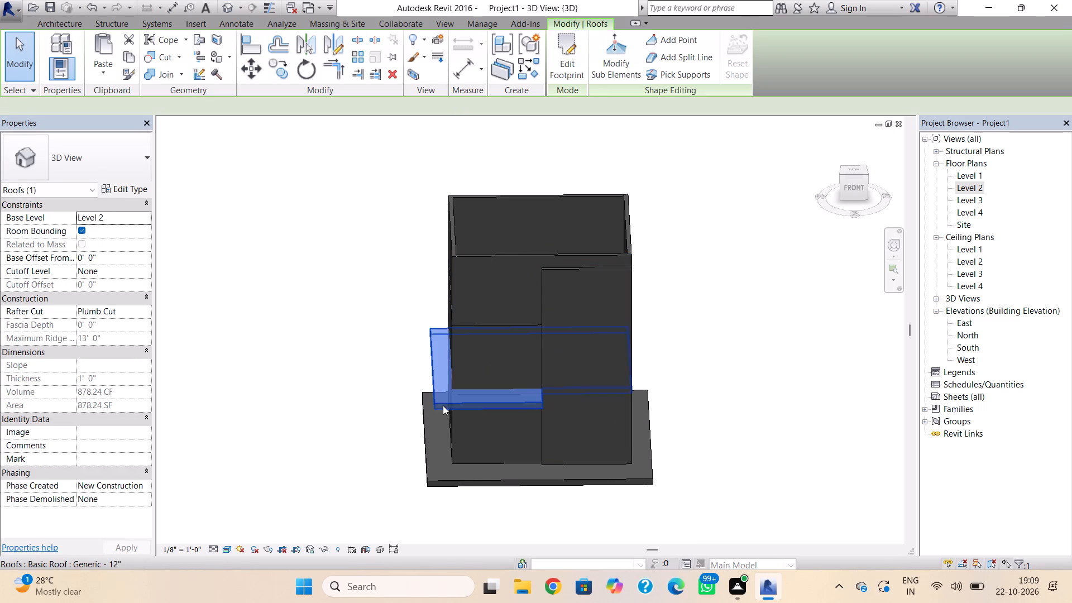
click(132, 55)
click(114, 65)
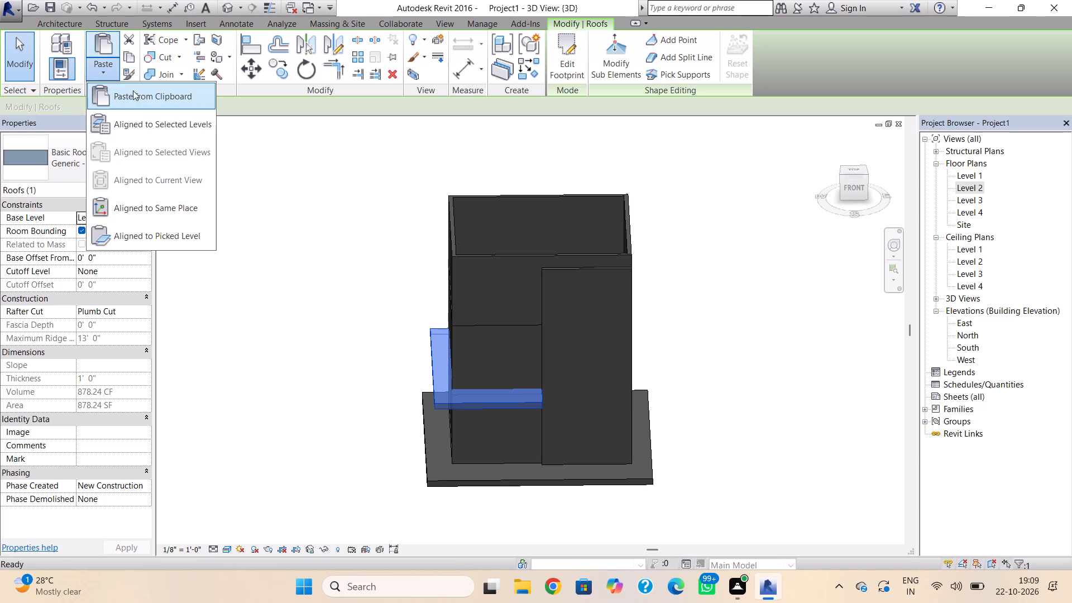
click(159, 131)
drag(465, 212, 467, 219)
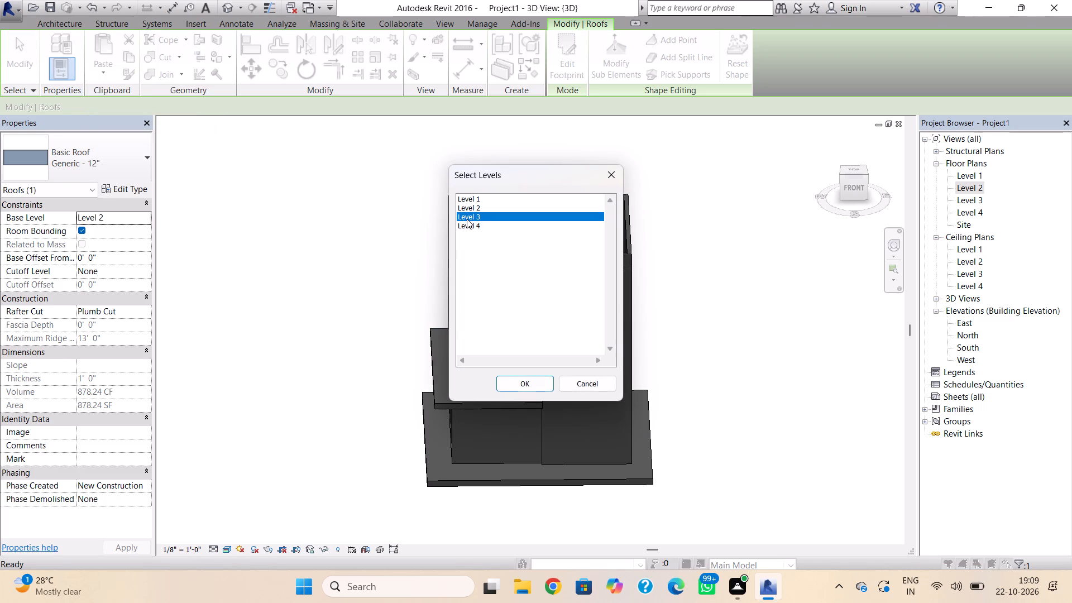
drag(467, 219, 467, 220)
drag(468, 214, 468, 222)
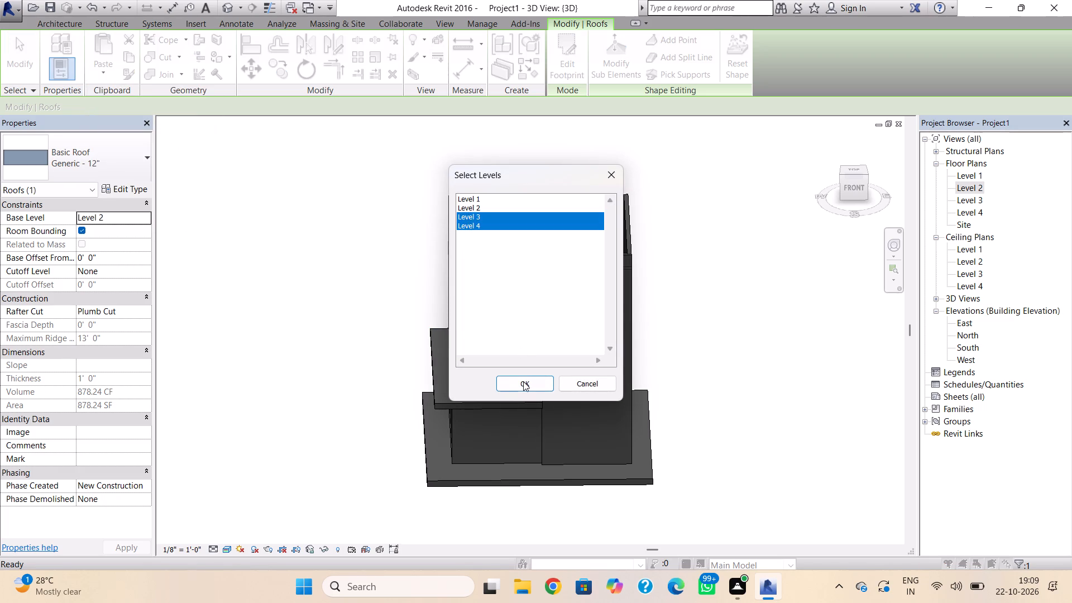
click(523, 381)
key(Escape)
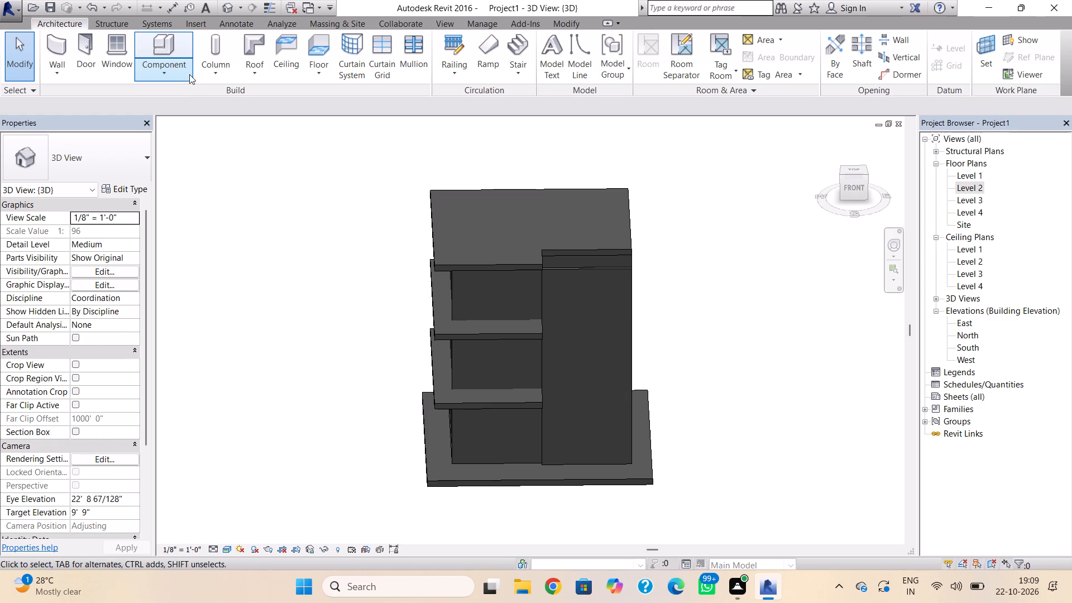
In the Level 2 plan, place two 24" x 24" architectural columns up to Level 3 at the front overhang's corners, about 4'-2" from the wall.
click(211, 73)
click(221, 116)
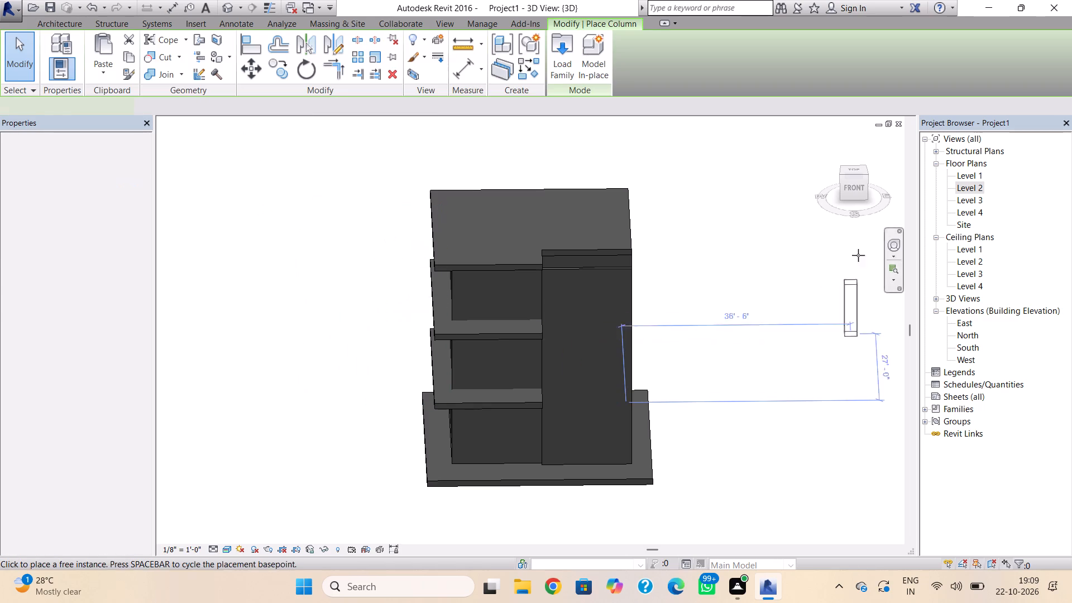
double_click(969, 184)
scroll(574, 327, down, 1)
middle_drag(563, 318, 521, 199)
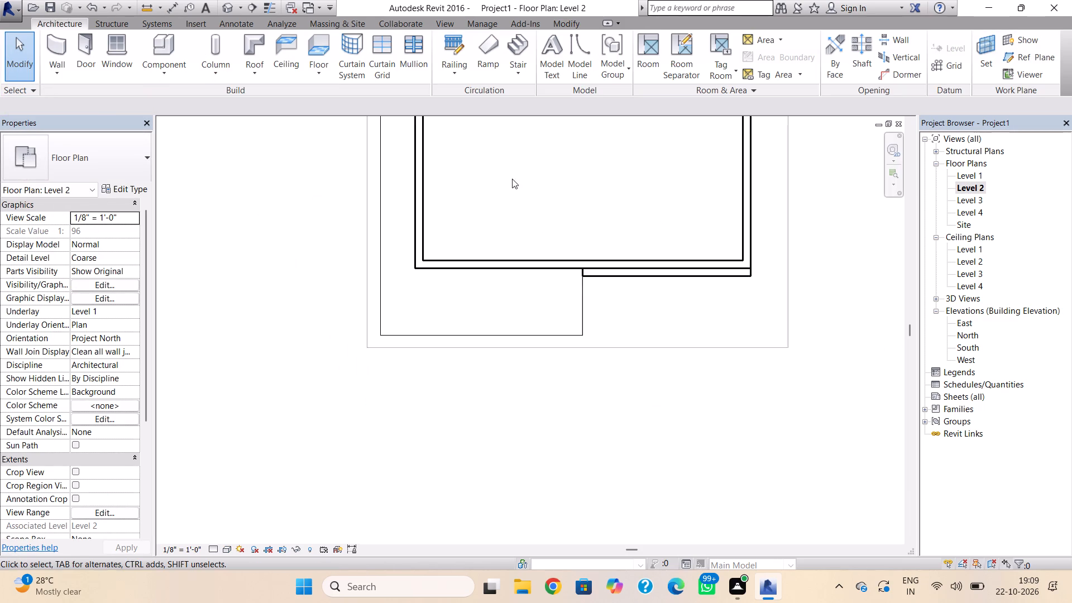
click(228, 75)
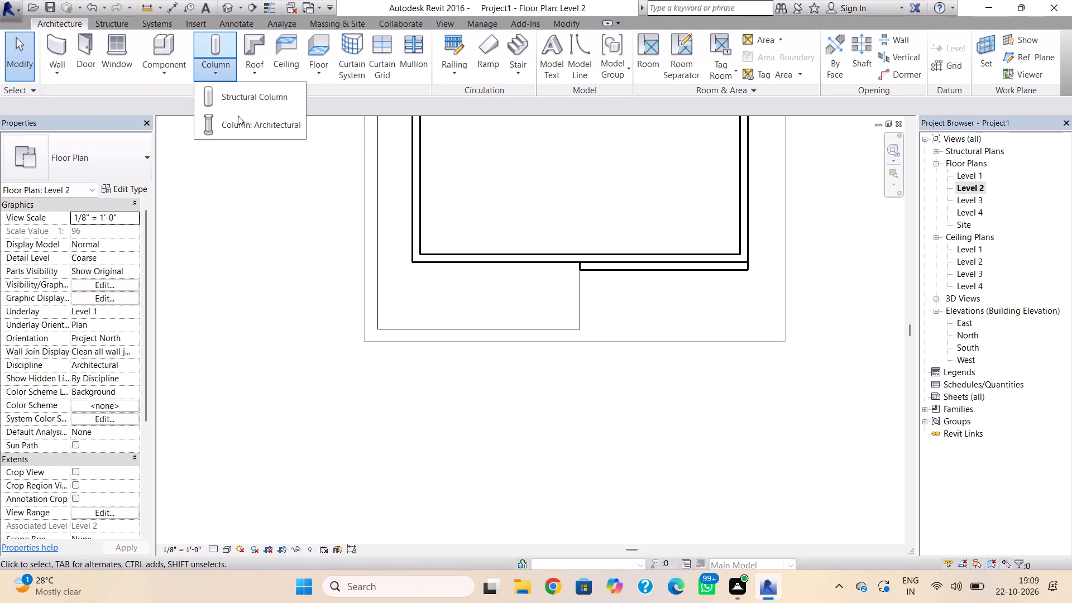
click(238, 116)
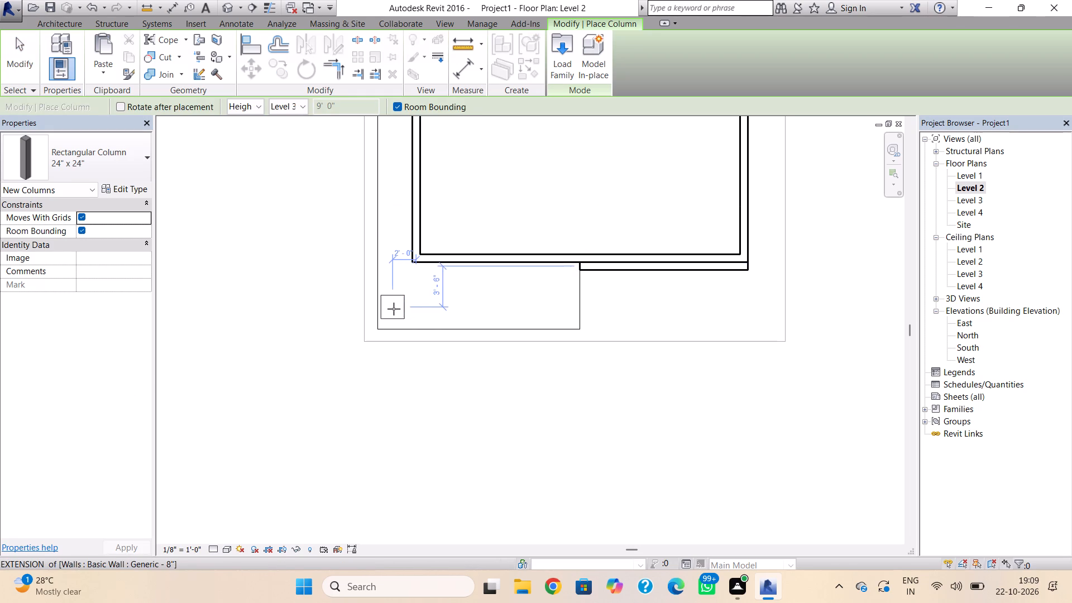
click(394, 309)
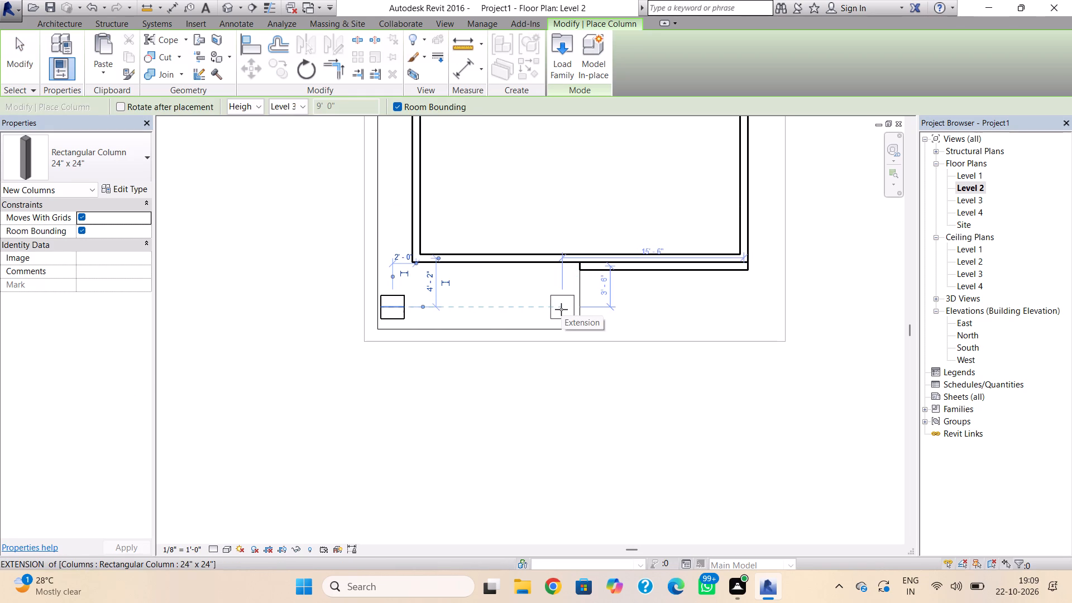
click(561, 309)
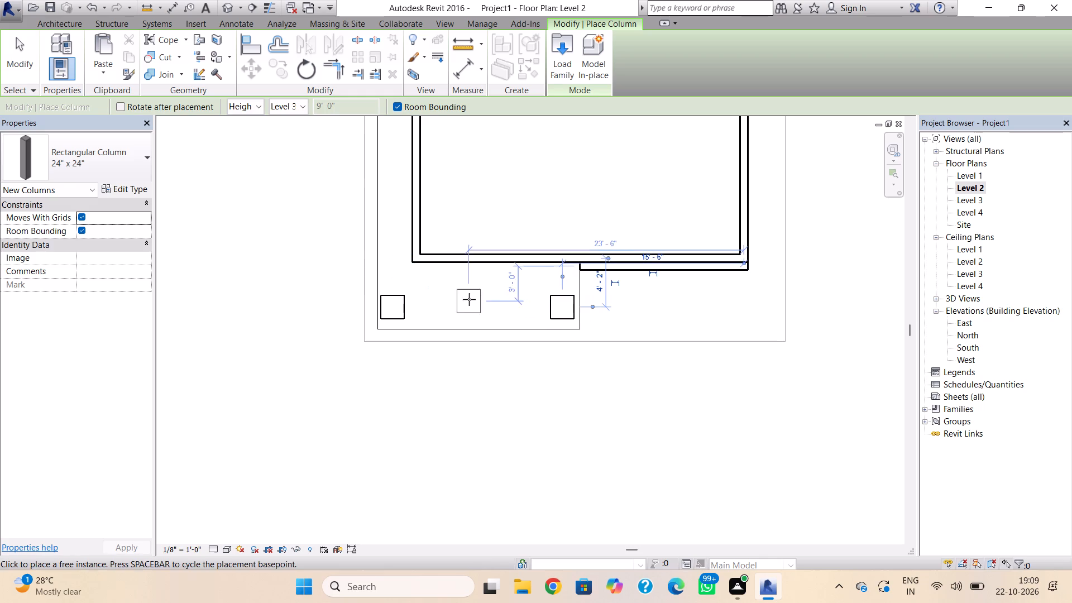
Change the two columns at the front overhang's corners to the 18" x 18" rectangular type.
click(108, 176)
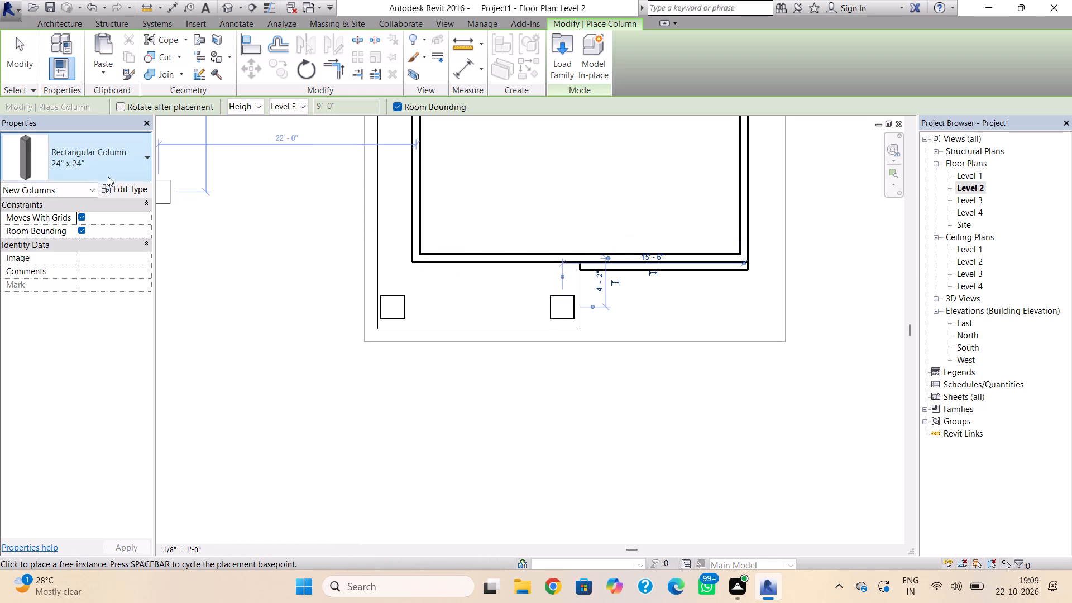
click(82, 234)
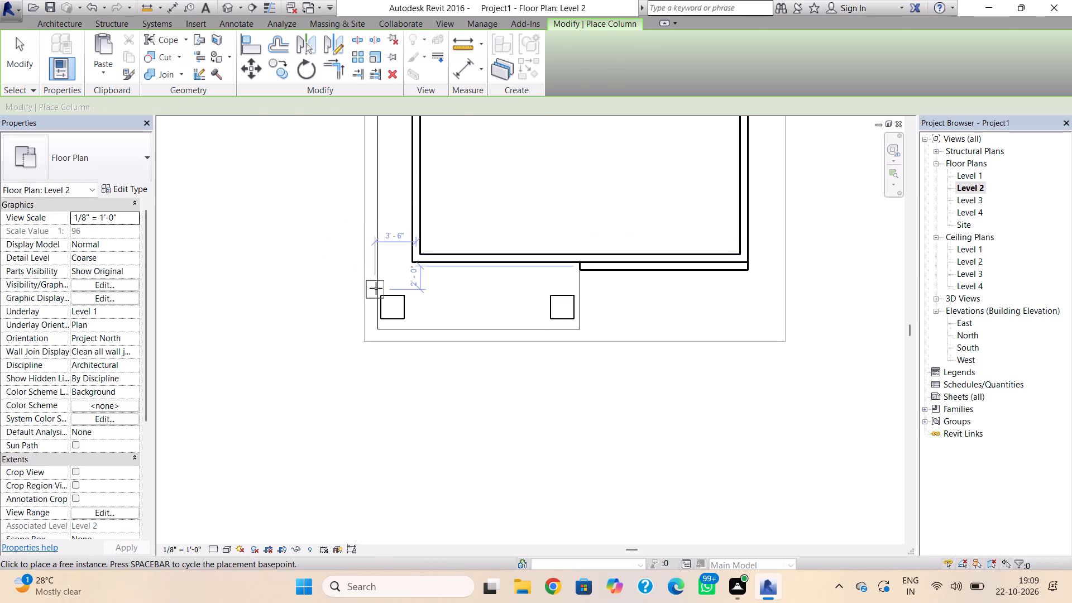
key(Escape)
click(382, 296)
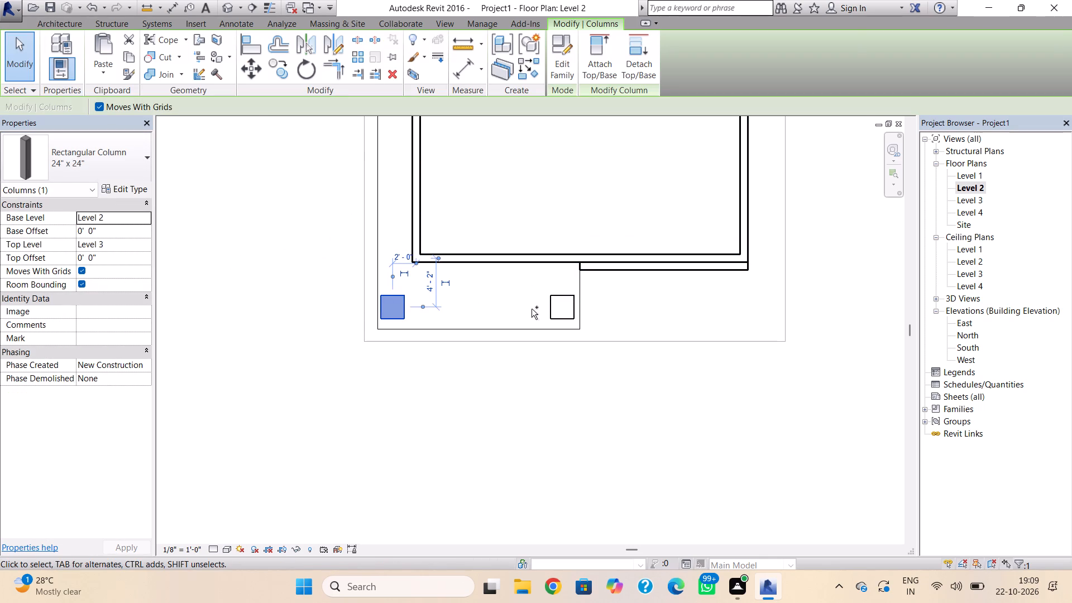
ctrl+click(561, 297)
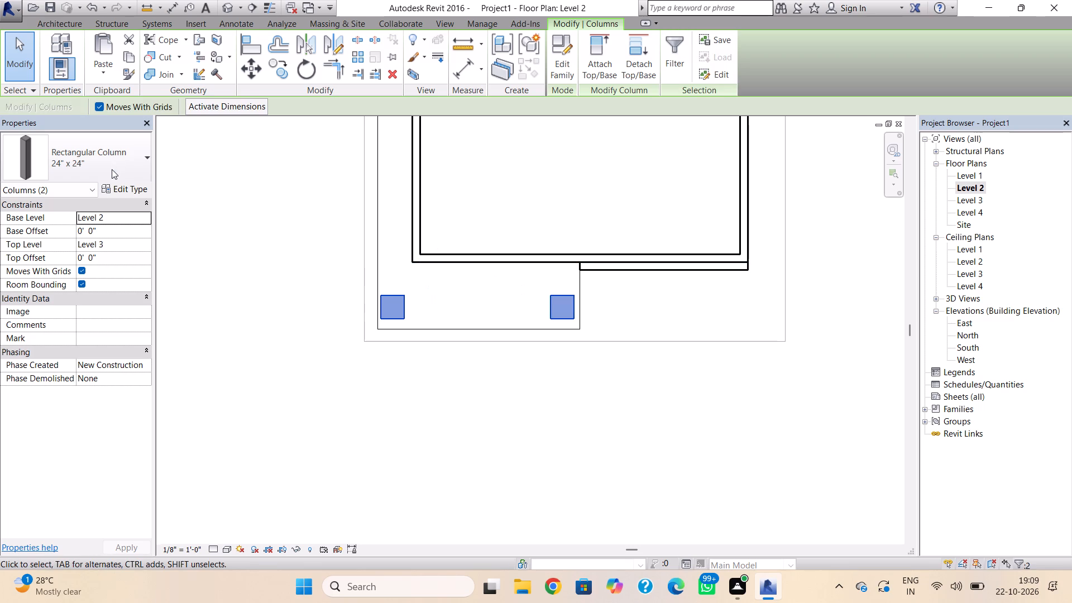
click(112, 169)
click(84, 235)
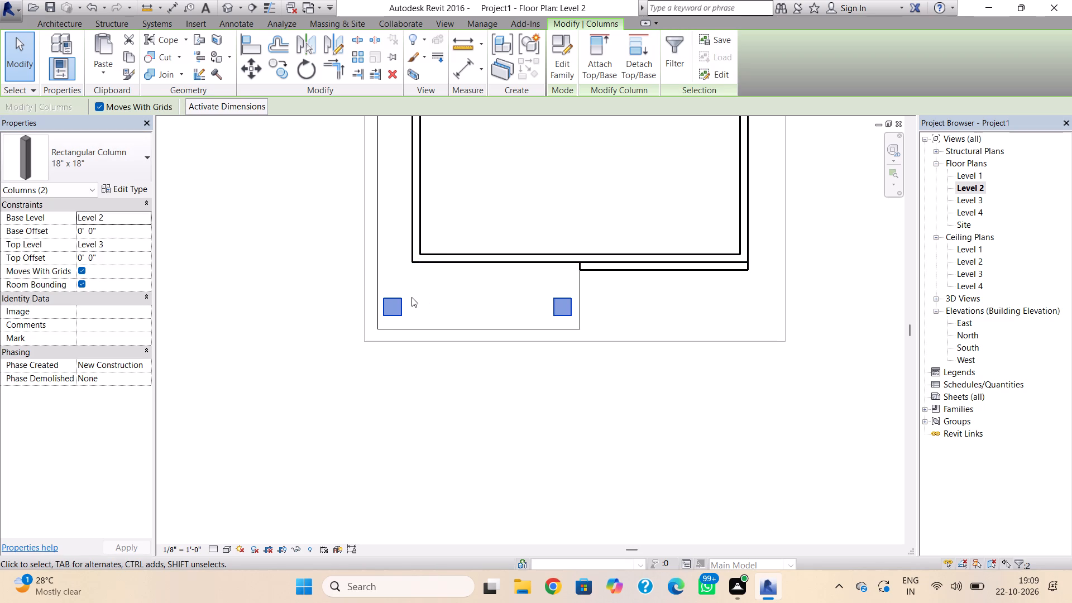
Nudge both 18" x 18" columns three increments outward, toward the overhang's front edge.
key(Down)
key(Down)
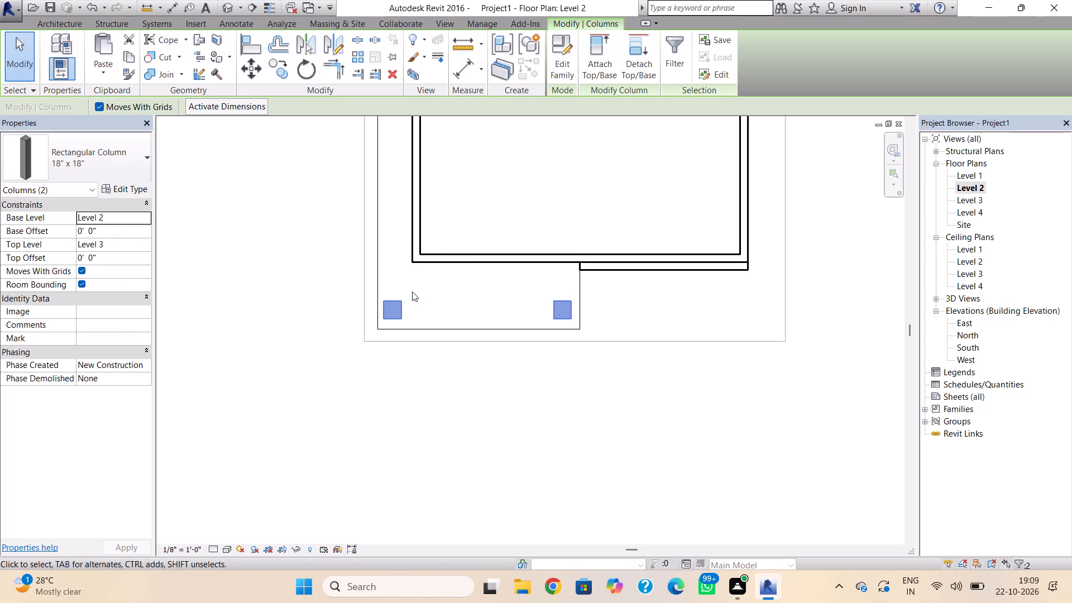
key(Down)
key(Escape)
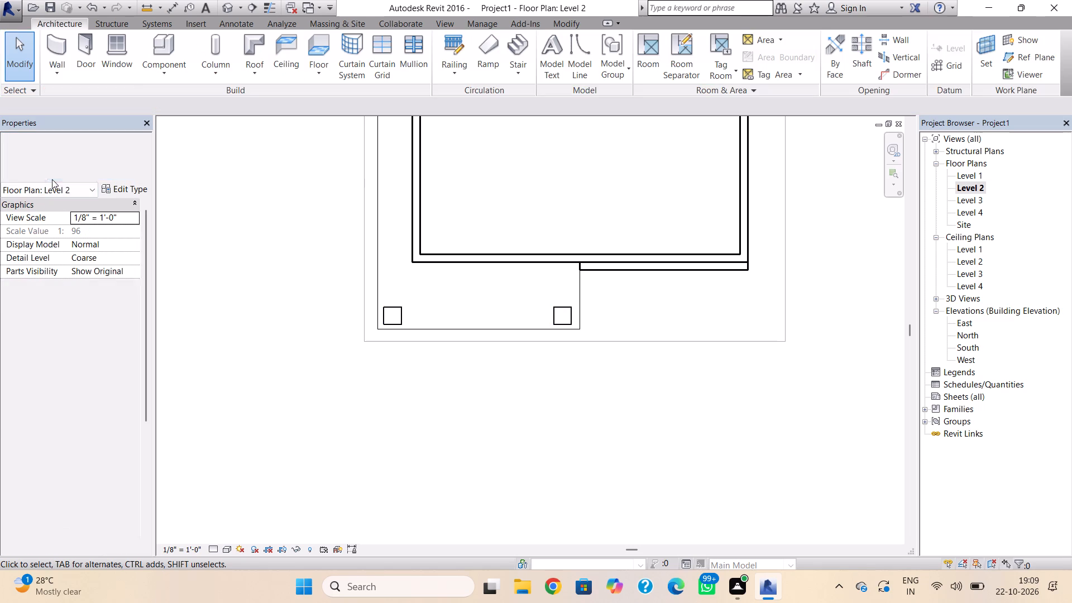
In the 3D view, set the base level of both front columns to Level 1.
click(222, 13)
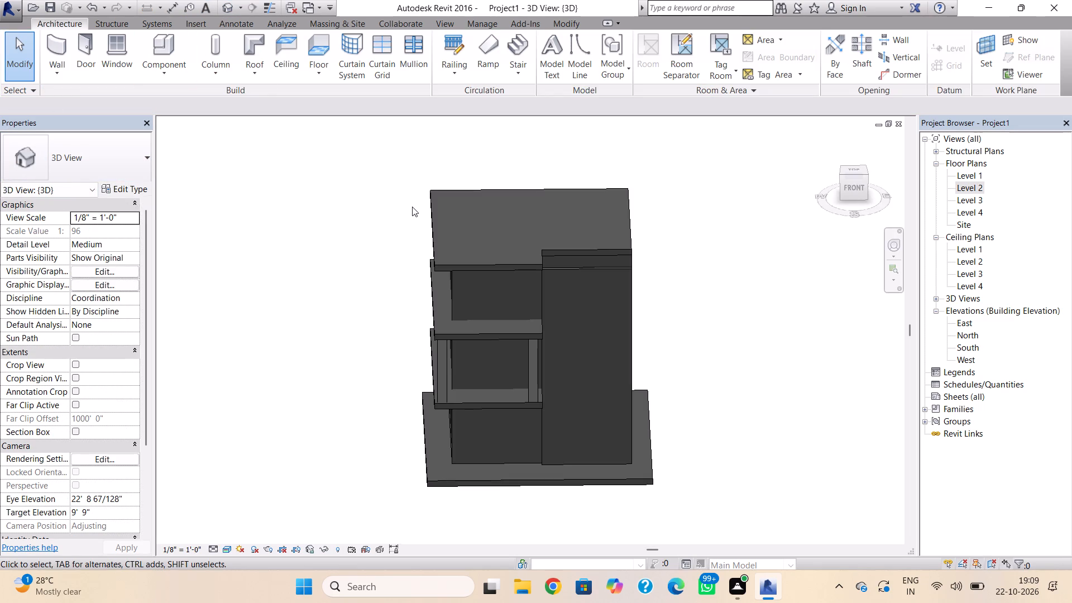
ctrl+click(536, 380)
ctrl+click(443, 374)
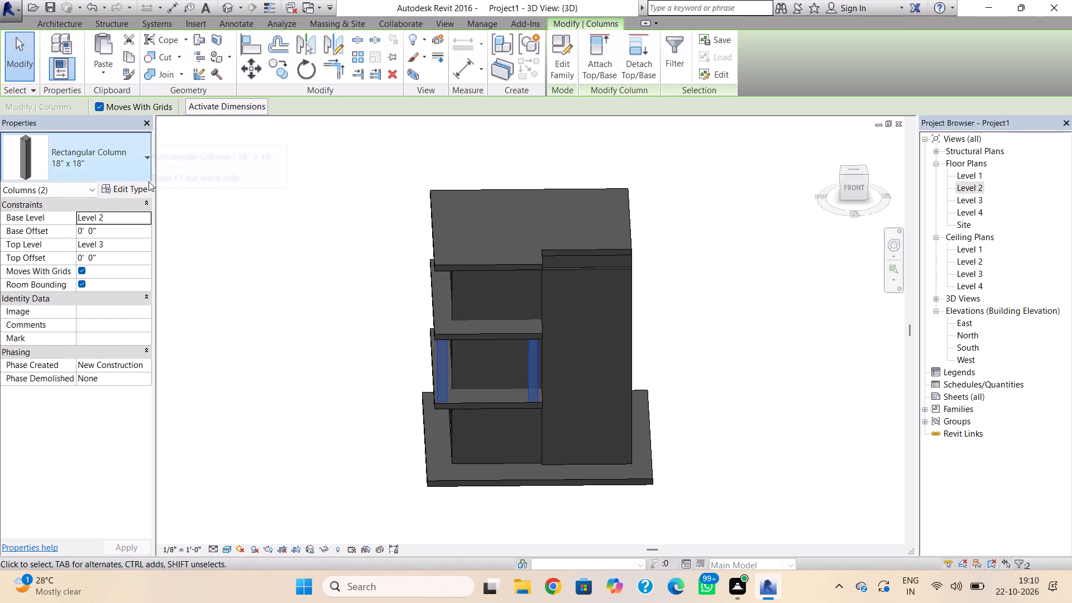
click(137, 218)
click(146, 218)
click(120, 232)
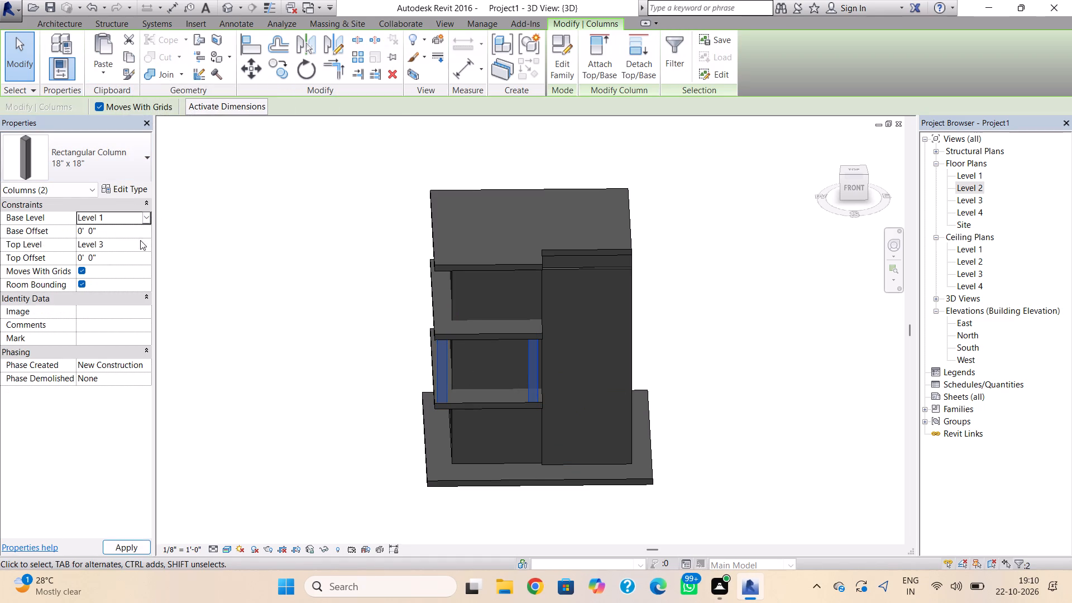
key(Escape)
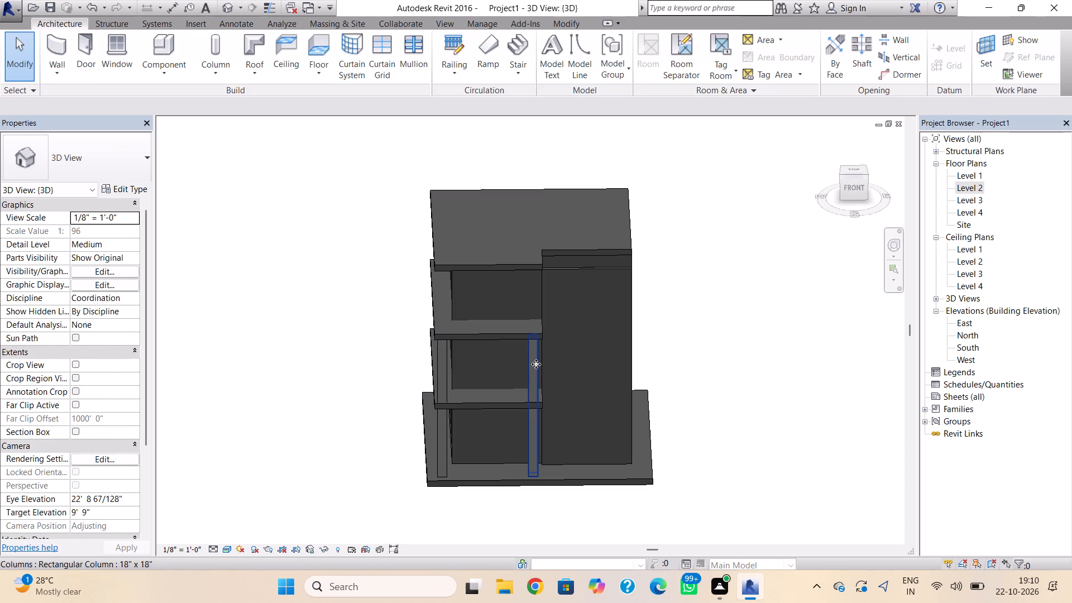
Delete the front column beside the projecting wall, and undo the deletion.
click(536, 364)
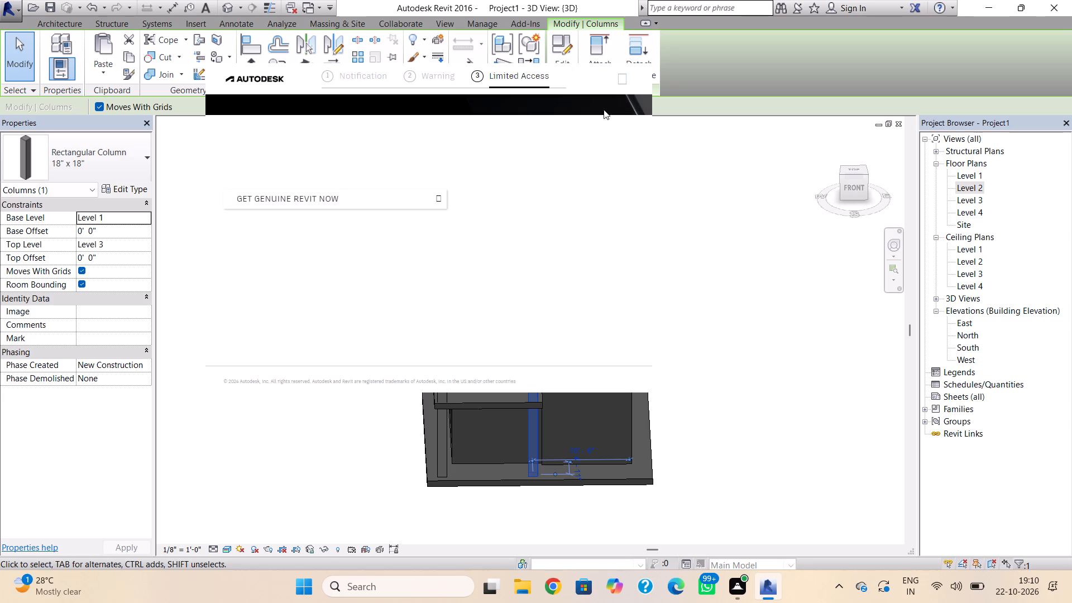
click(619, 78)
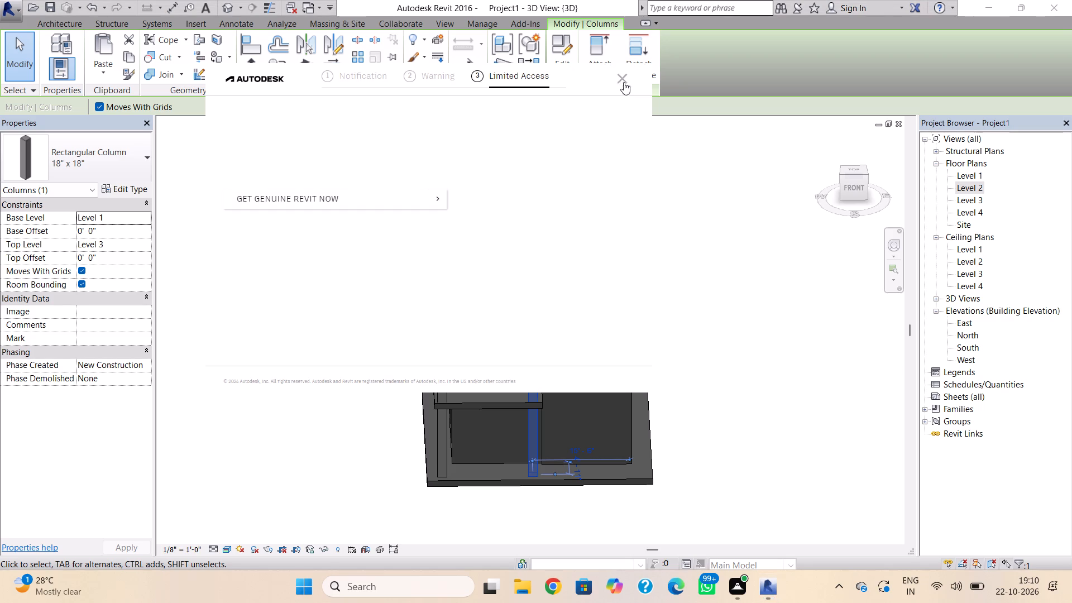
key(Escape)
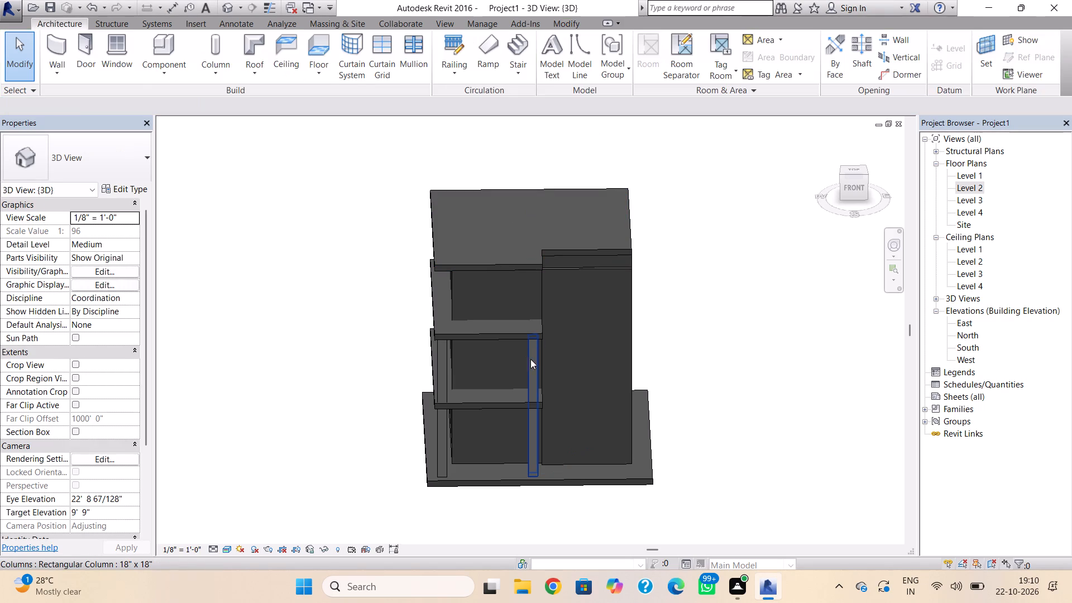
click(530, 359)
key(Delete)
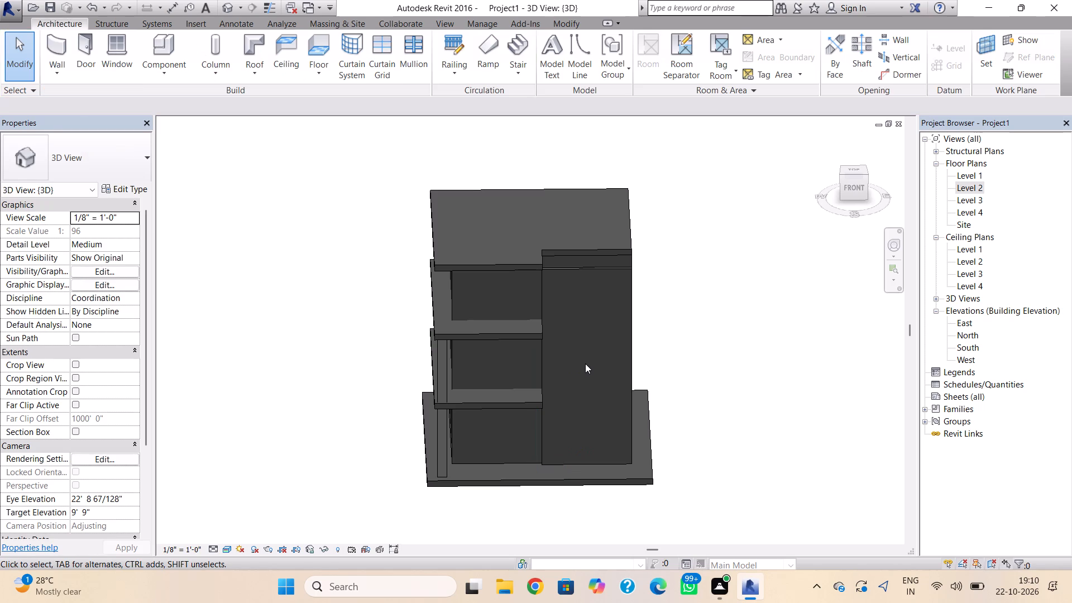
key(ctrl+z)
Set the top level of the column beside the projecting front wall to Level 2.
click(536, 374)
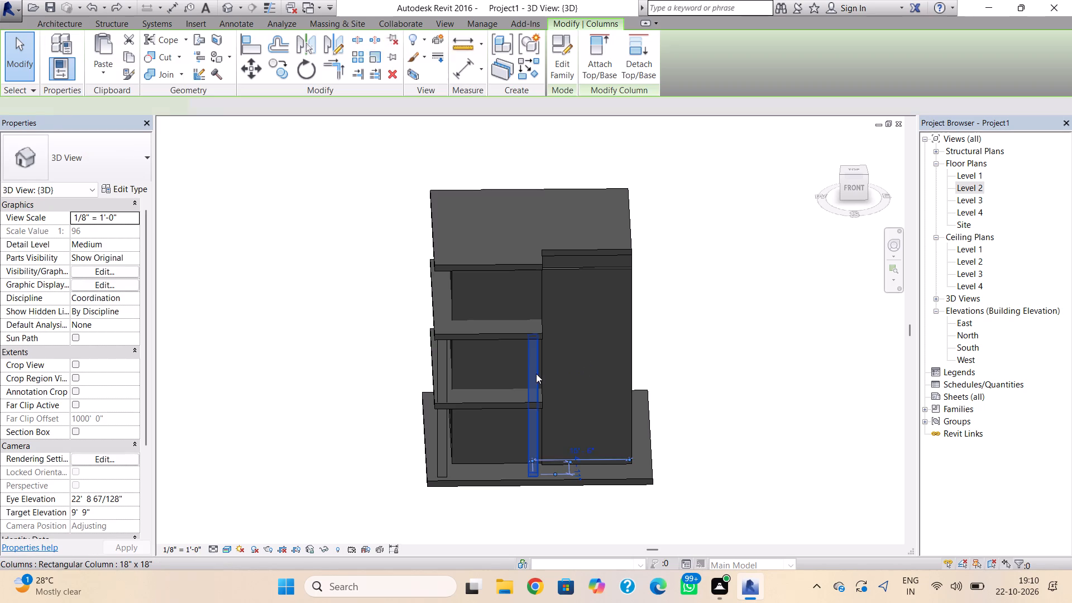
scroll(530, 361, up, 8)
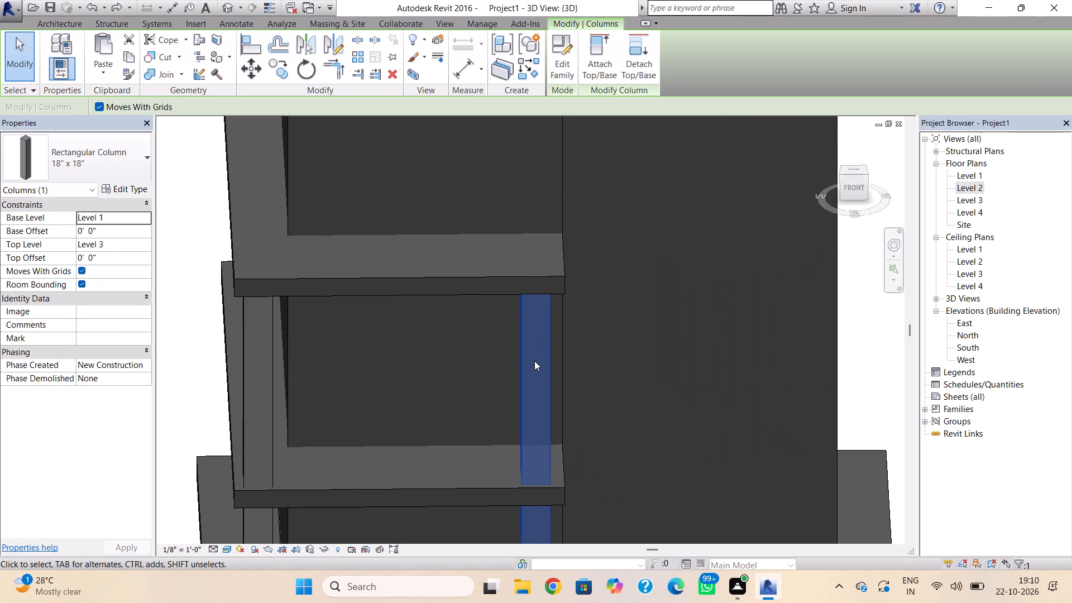
scroll(523, 358, down, 2)
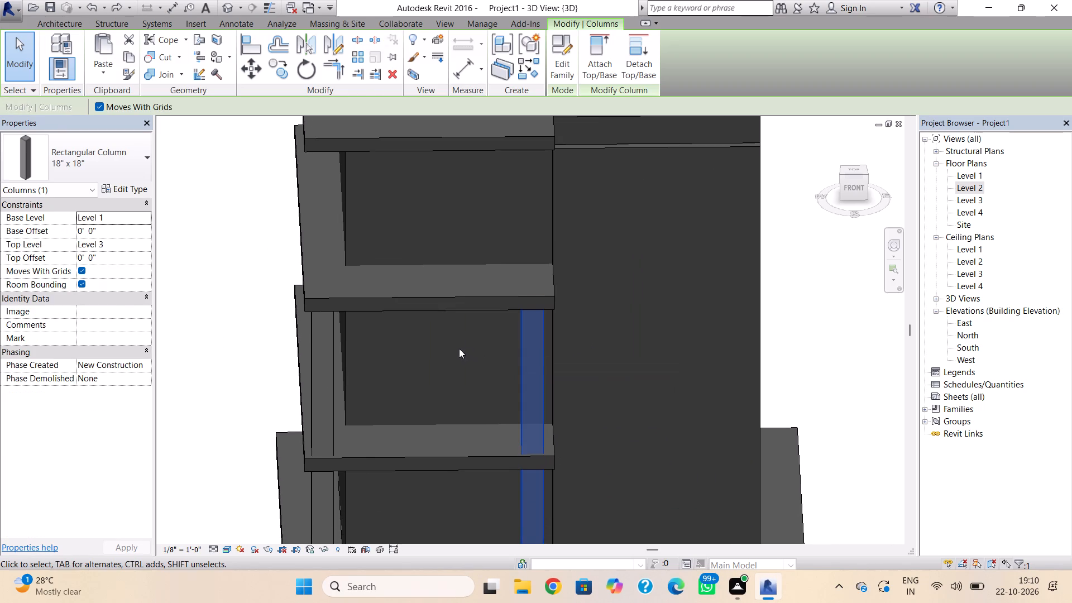
click(127, 241)
click(149, 246)
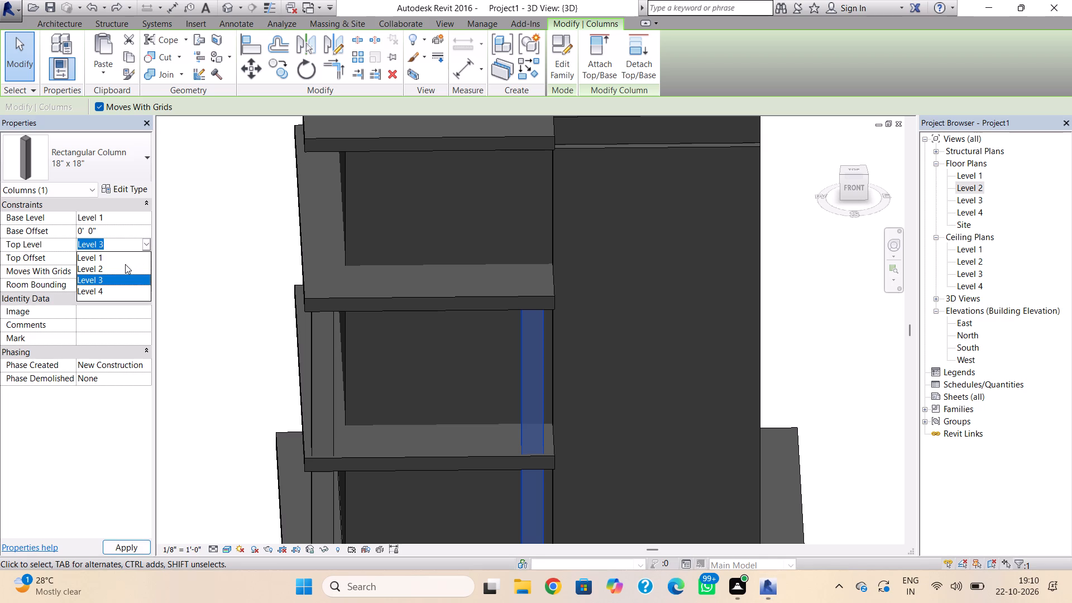
click(123, 266)
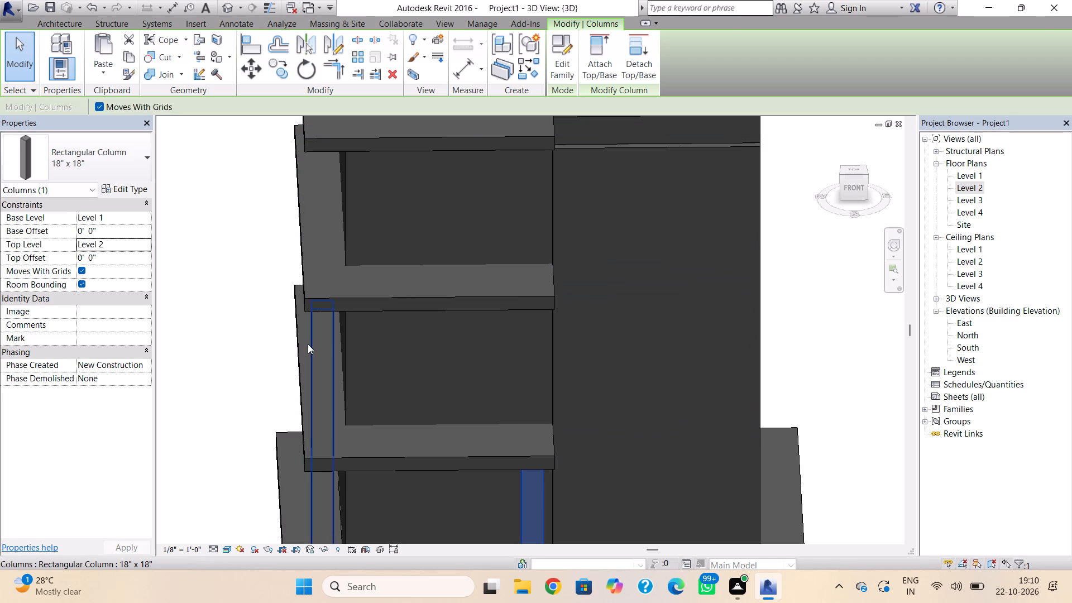
Set the top level of the column at the overhang's outer west corner to Level 2.
click(310, 344)
click(131, 246)
click(146, 248)
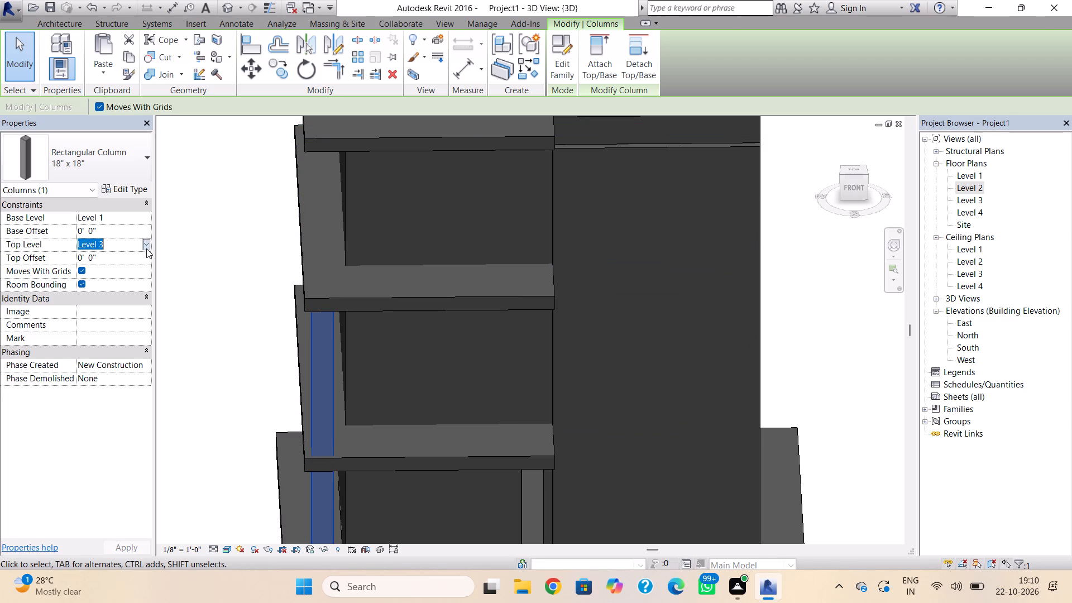
click(133, 261)
click(143, 241)
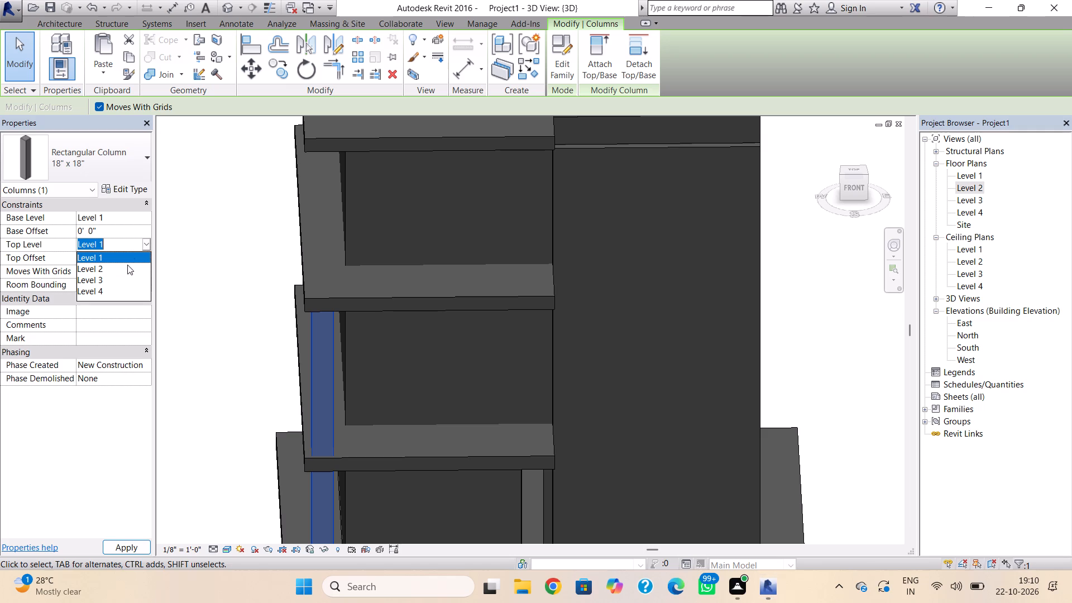
click(124, 270)
key(Escape)
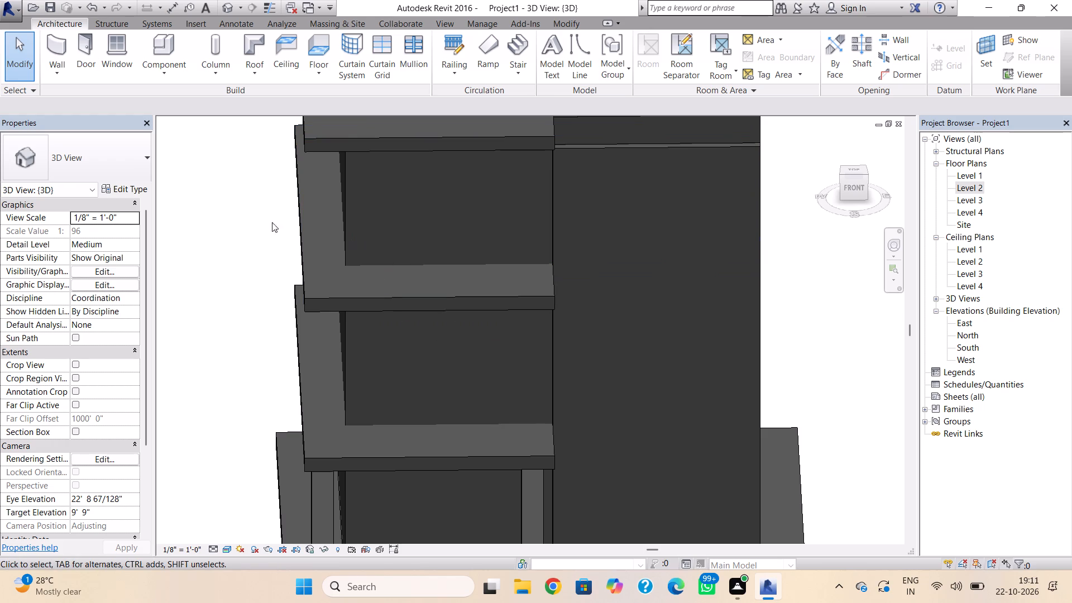
In the Level 2 plan, draw a Generic - 8" wall about 17'-0" long from the southwest corner along the front wall, 20'-0" unconnected height.
double_click(970, 190)
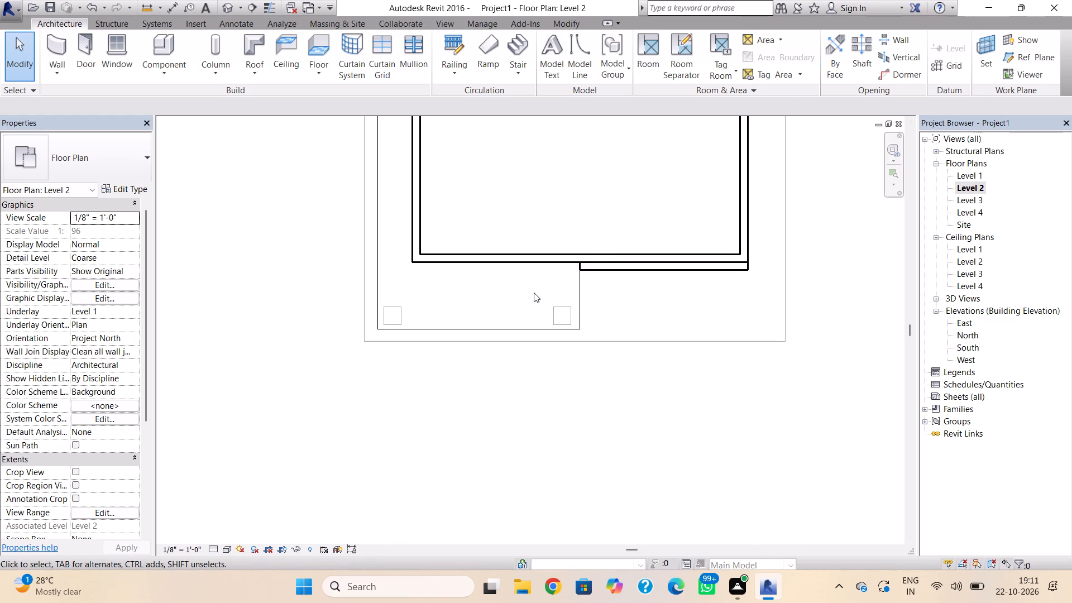
click(58, 47)
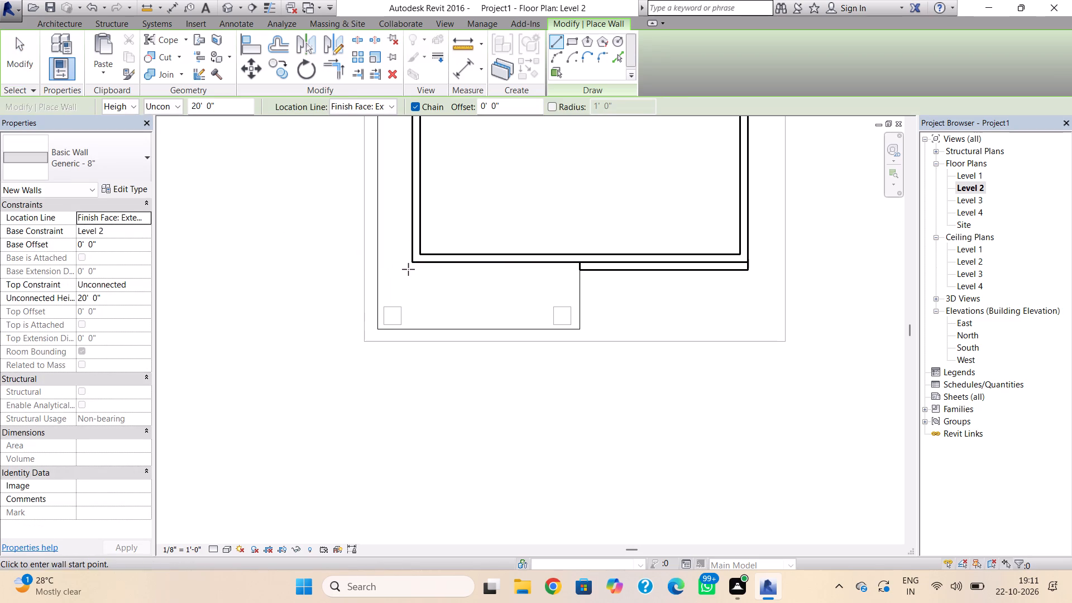
click(414, 271)
key(Escape)
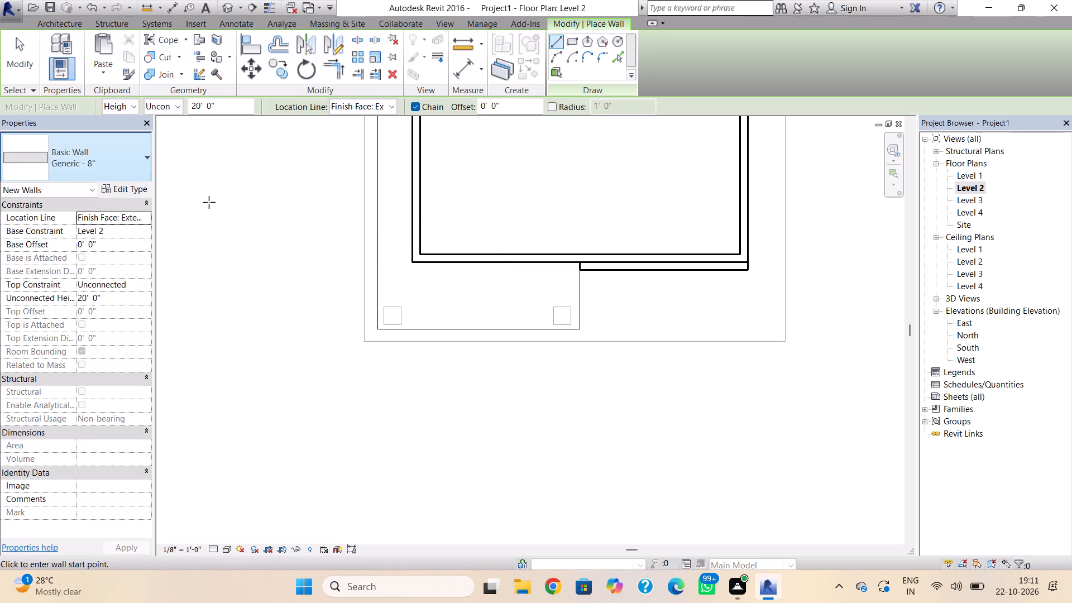
scroll(412, 264, up, 3)
click(413, 261)
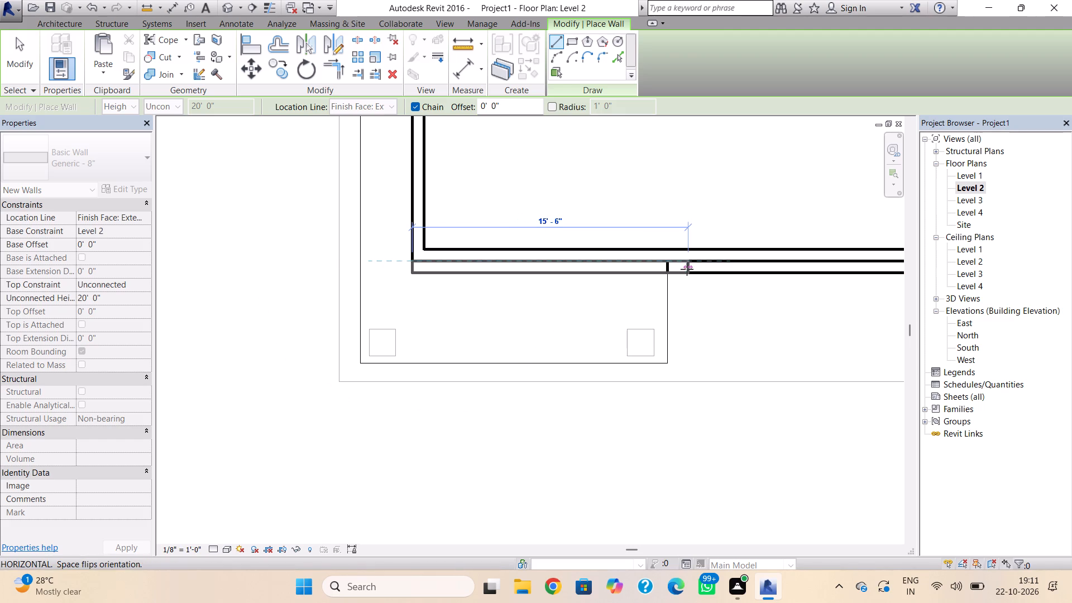
click(711, 266)
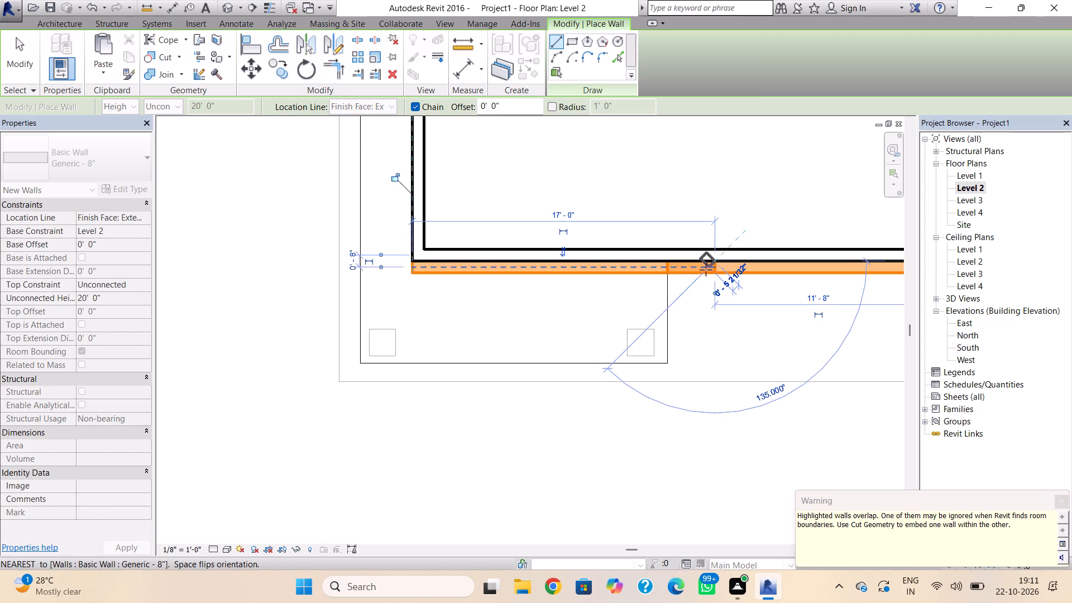
key(Escape)
key(Escape)
Nudge the new 17'-0" wall outward until it sits about 1'-4" from the existing front wall.
click(605, 272)
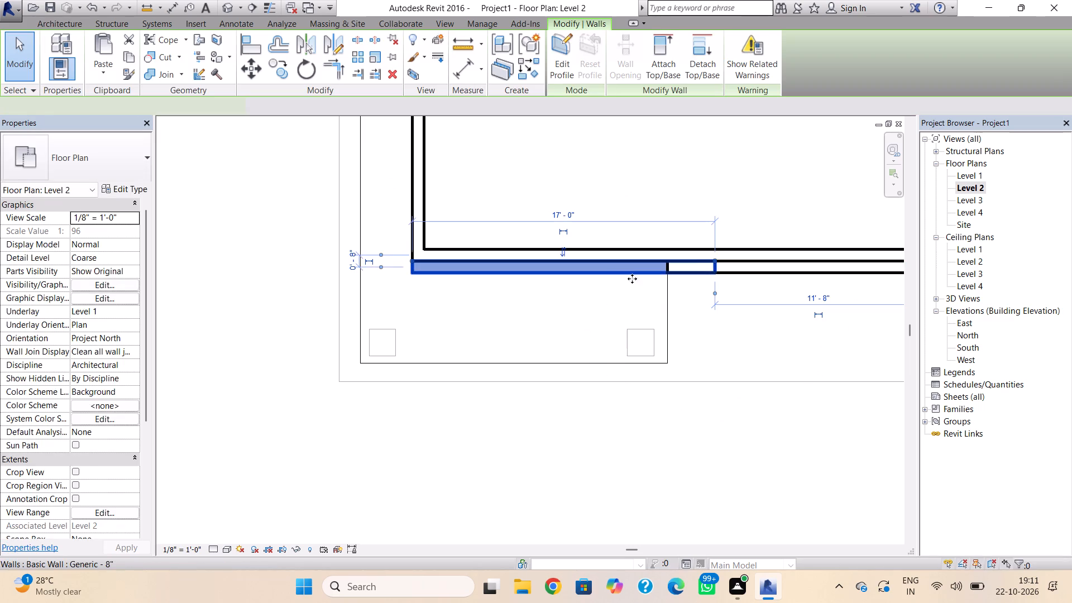
key(Down)
key(Down)
key(Down)
key(Down)
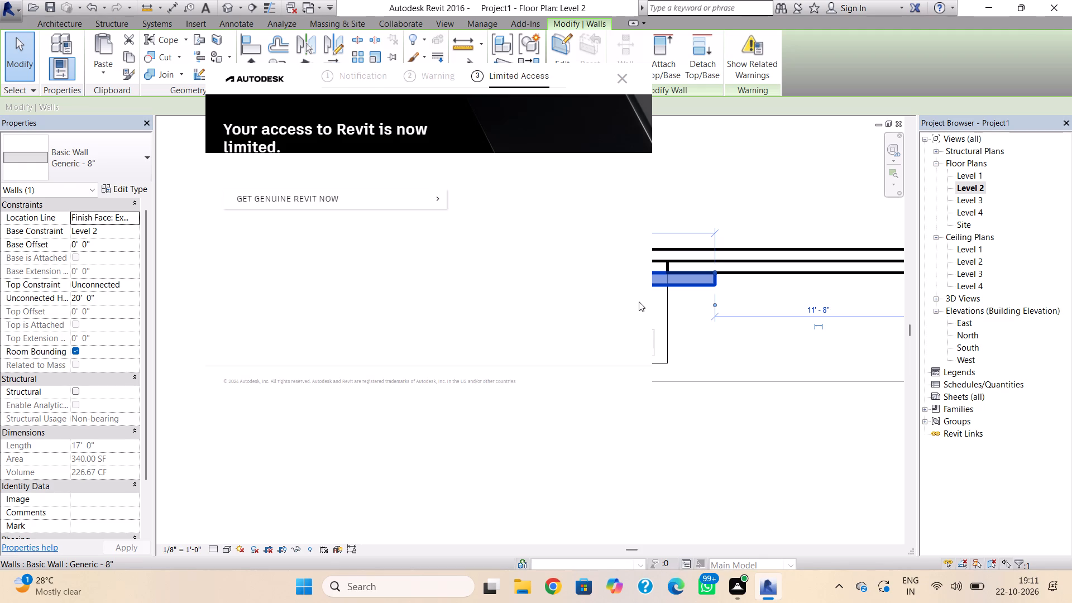
click(618, 75)
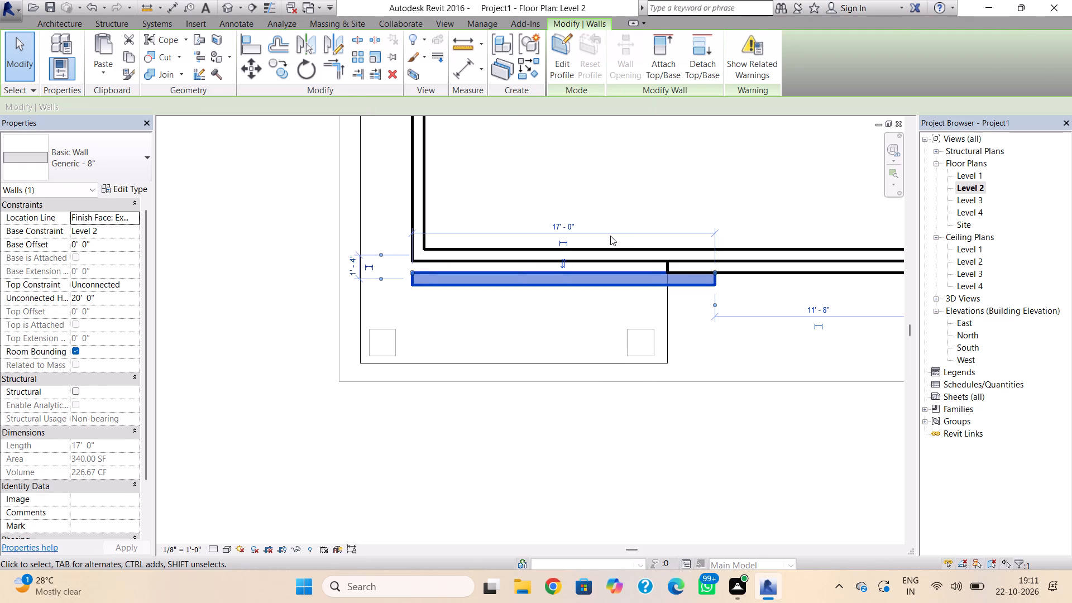
key(Escape)
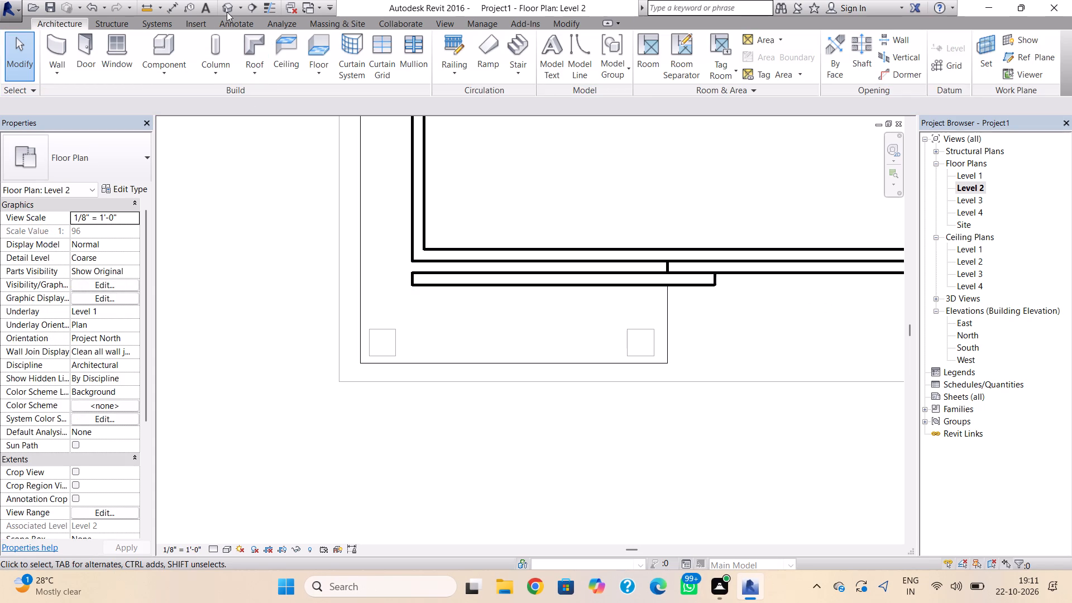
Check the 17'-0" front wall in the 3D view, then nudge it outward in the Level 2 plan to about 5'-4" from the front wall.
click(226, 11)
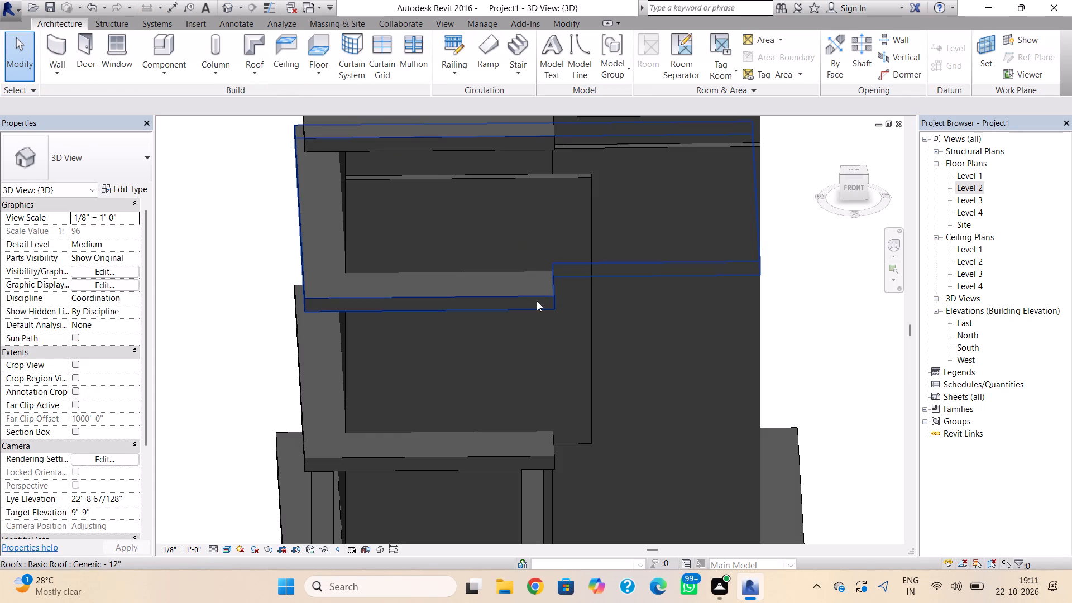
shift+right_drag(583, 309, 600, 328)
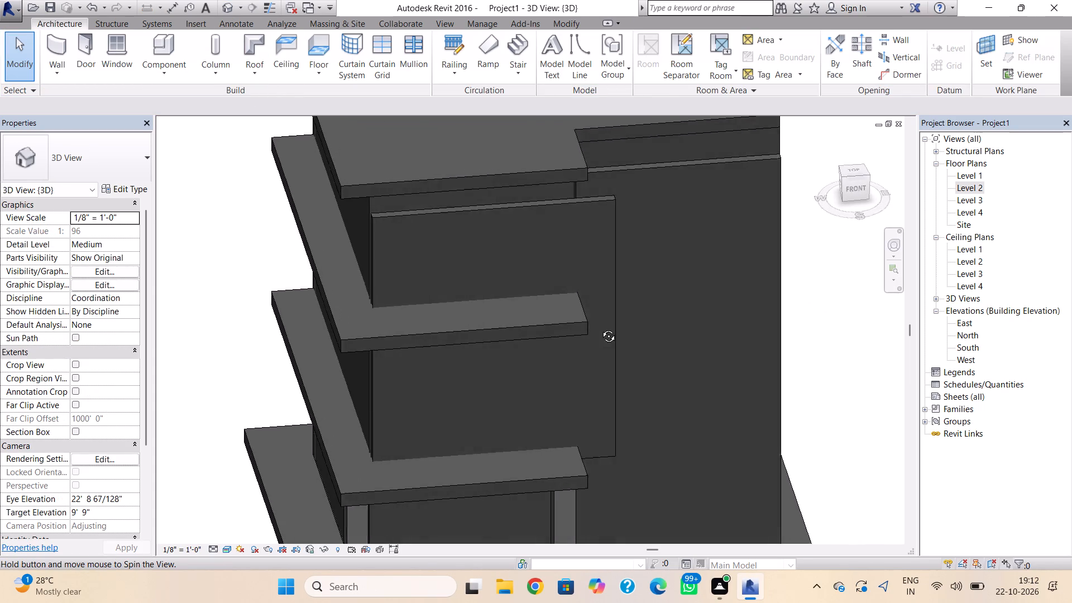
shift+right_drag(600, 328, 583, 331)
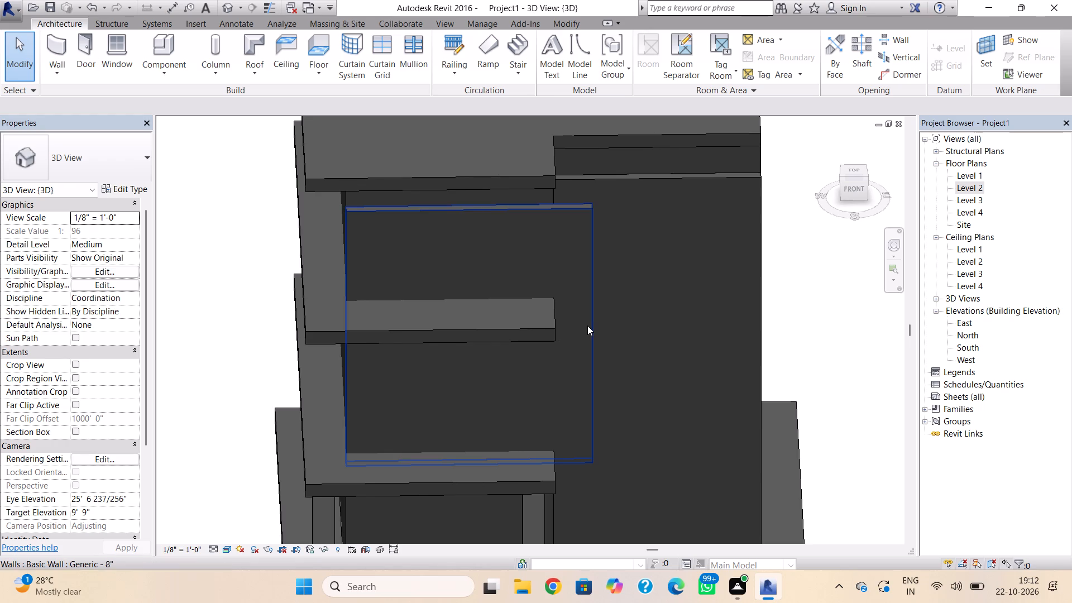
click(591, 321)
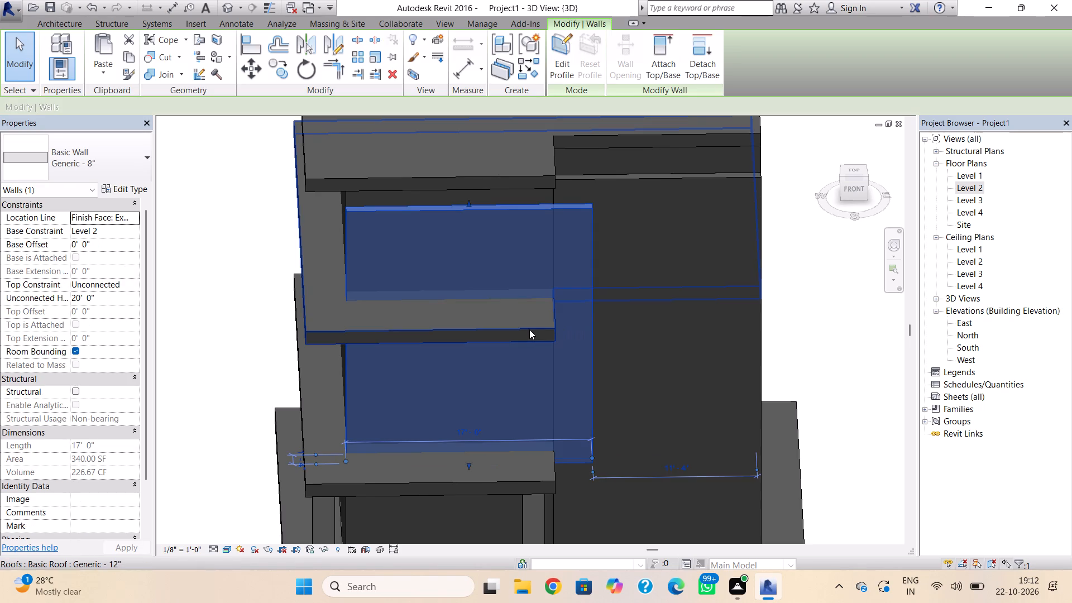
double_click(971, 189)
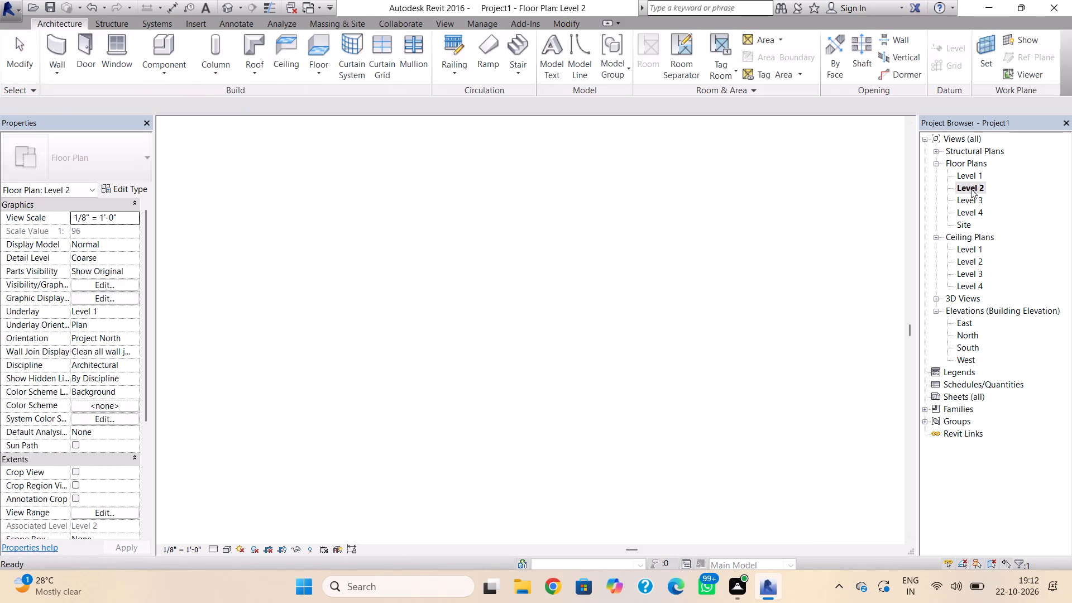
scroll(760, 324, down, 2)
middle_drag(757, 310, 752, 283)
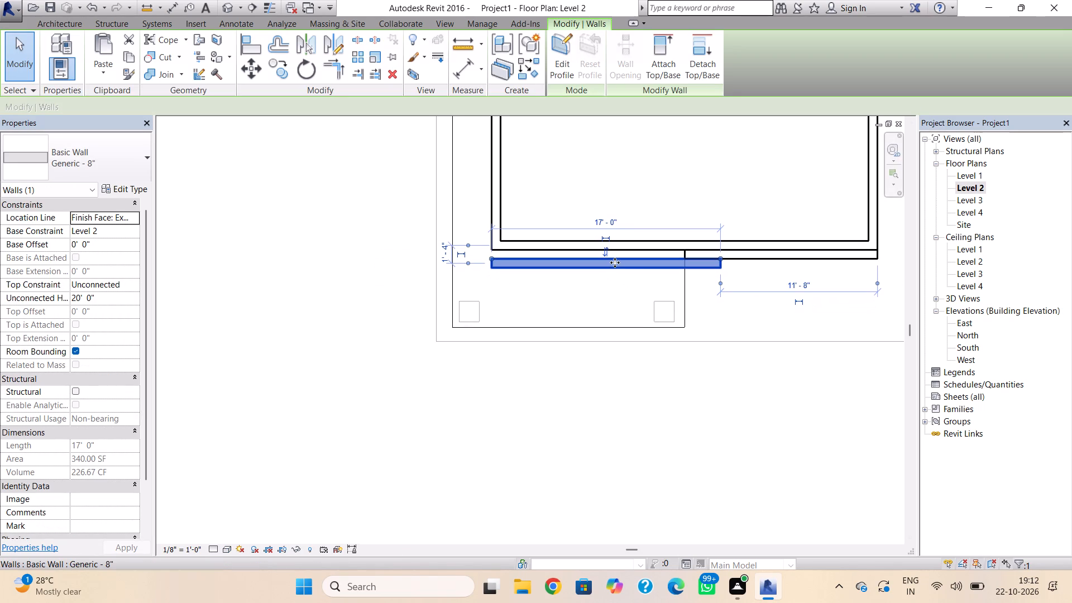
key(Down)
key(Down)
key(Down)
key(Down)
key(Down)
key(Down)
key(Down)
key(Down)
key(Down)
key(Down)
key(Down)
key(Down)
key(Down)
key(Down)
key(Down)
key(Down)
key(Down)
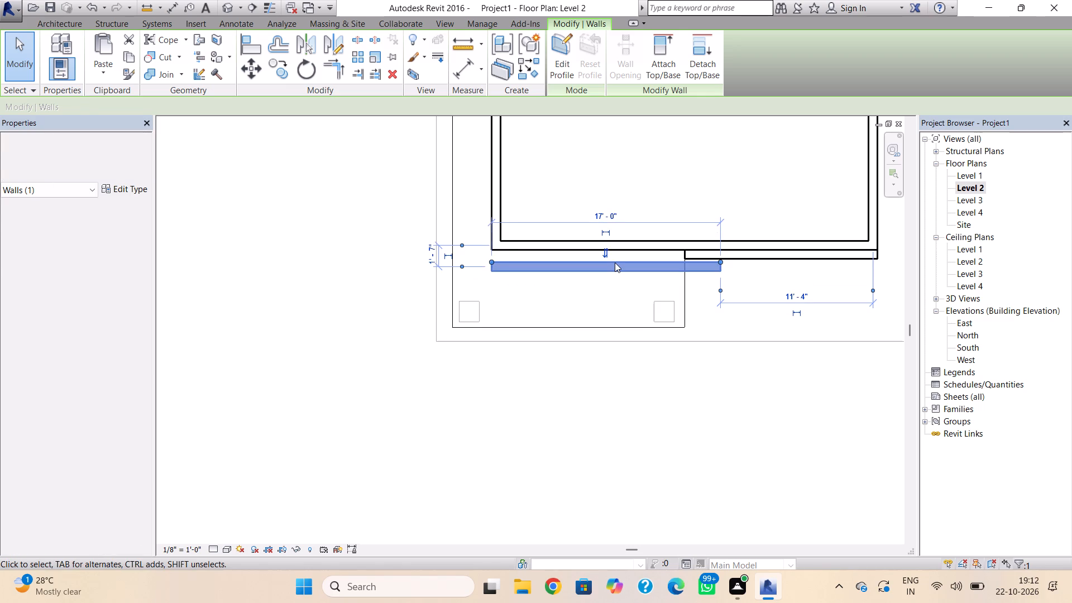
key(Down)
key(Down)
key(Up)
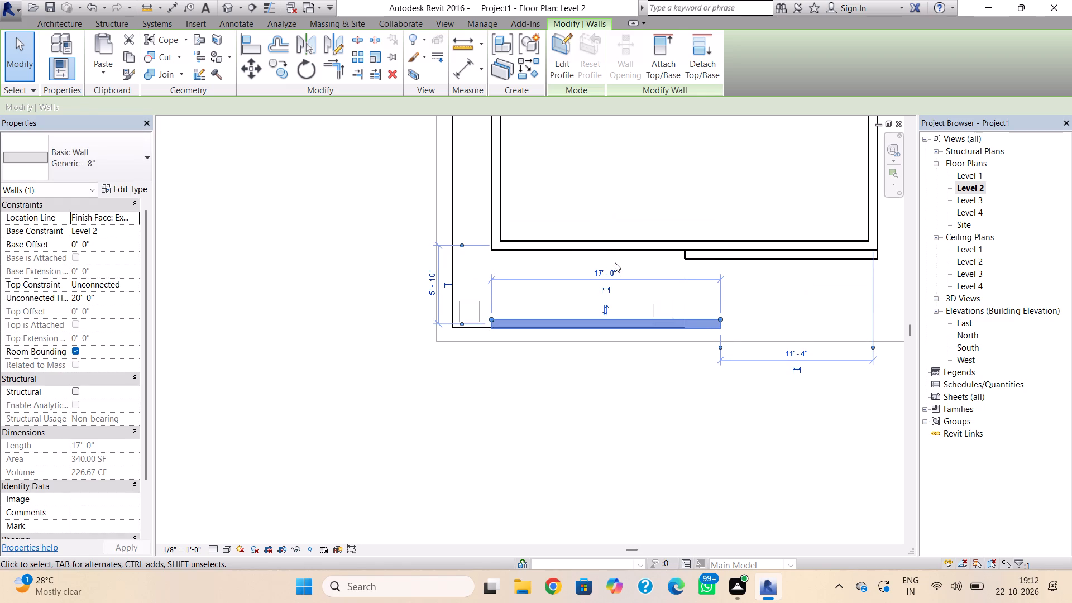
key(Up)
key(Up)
Nudge the 17'-0" wall west and slightly outward until it lines up with the overhang's west and front edges.
key(Left)
key(Left)
key(Left)
key(Left)
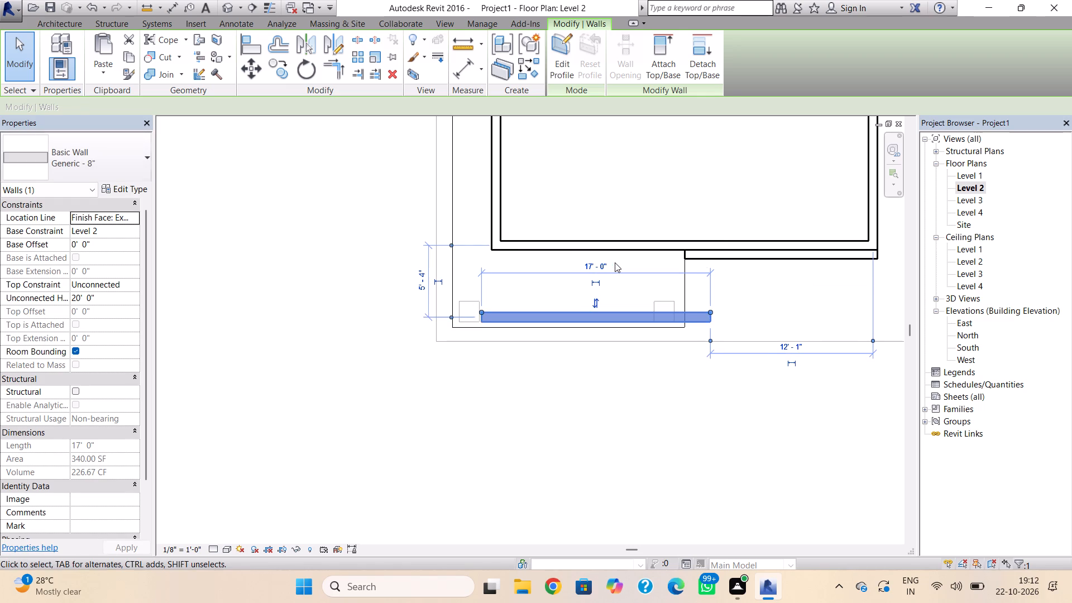
key(Left)
key(Left)
key(Left)
key(Left)
key(Left)
key(Left)
key(Left)
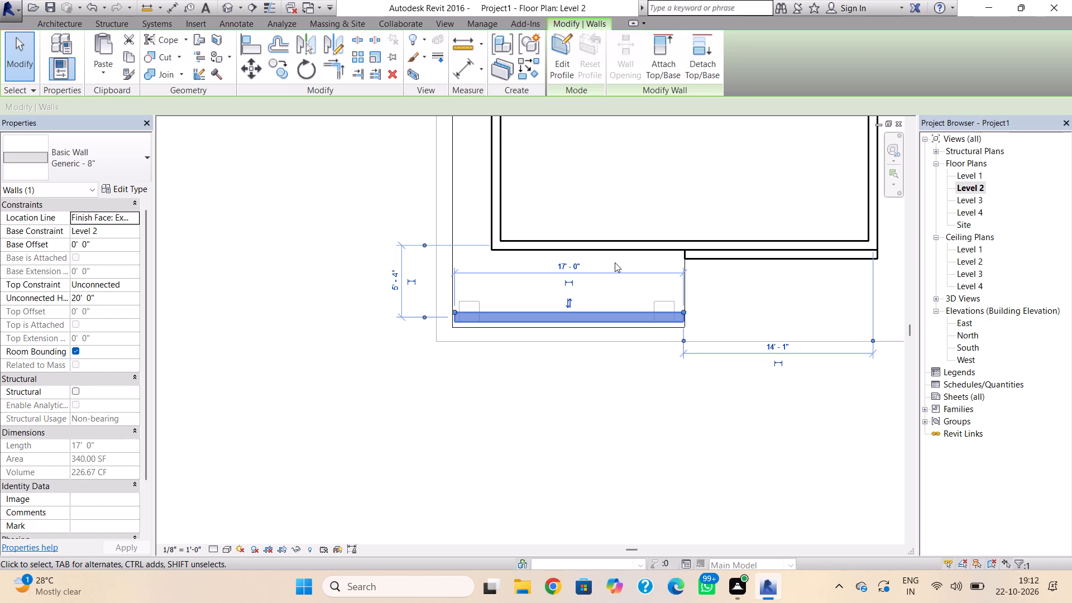
key(Left)
key(Down)
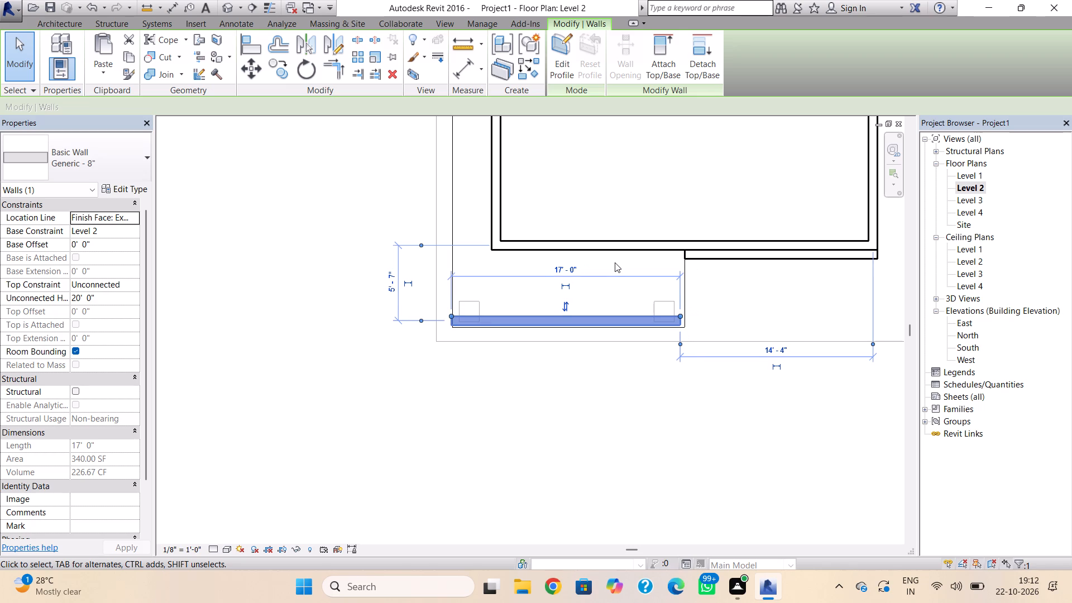
key(Right)
key(Down)
key(Left)
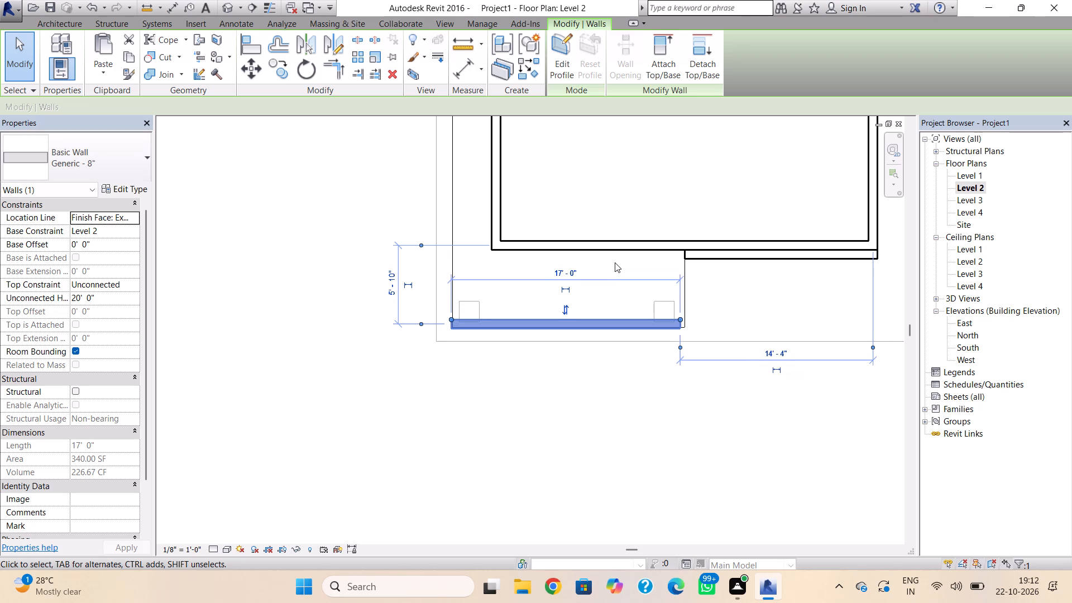
key(Up)
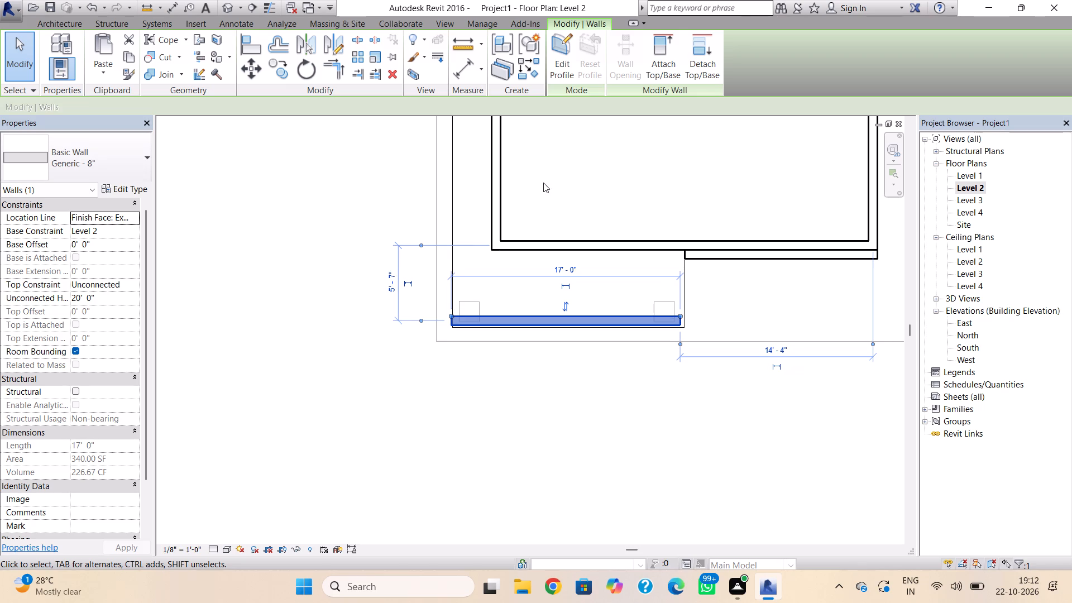
scroll(532, 325, up, 6)
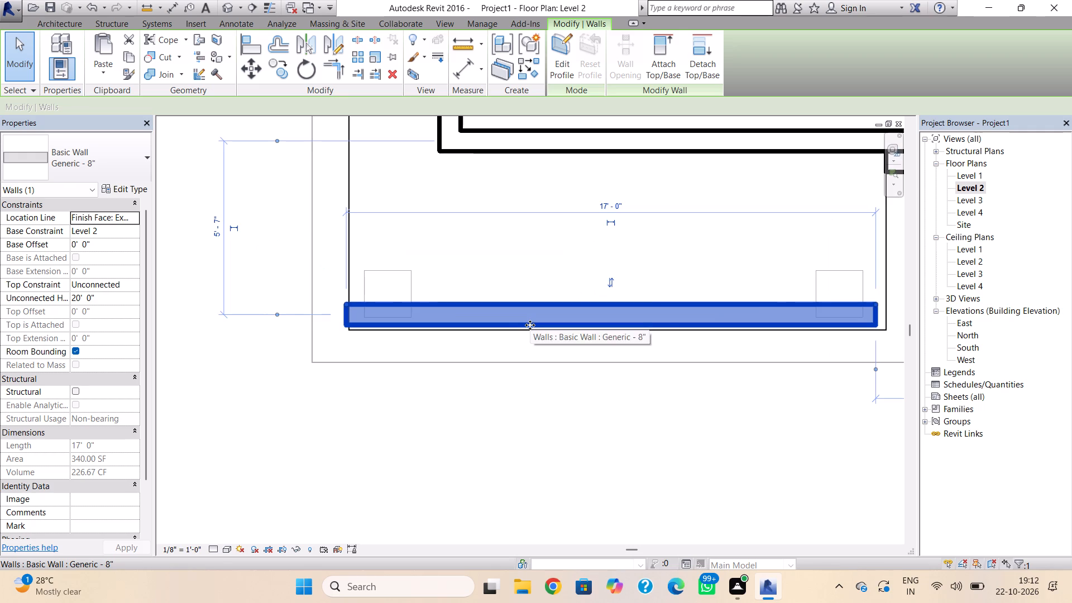
key(Down)
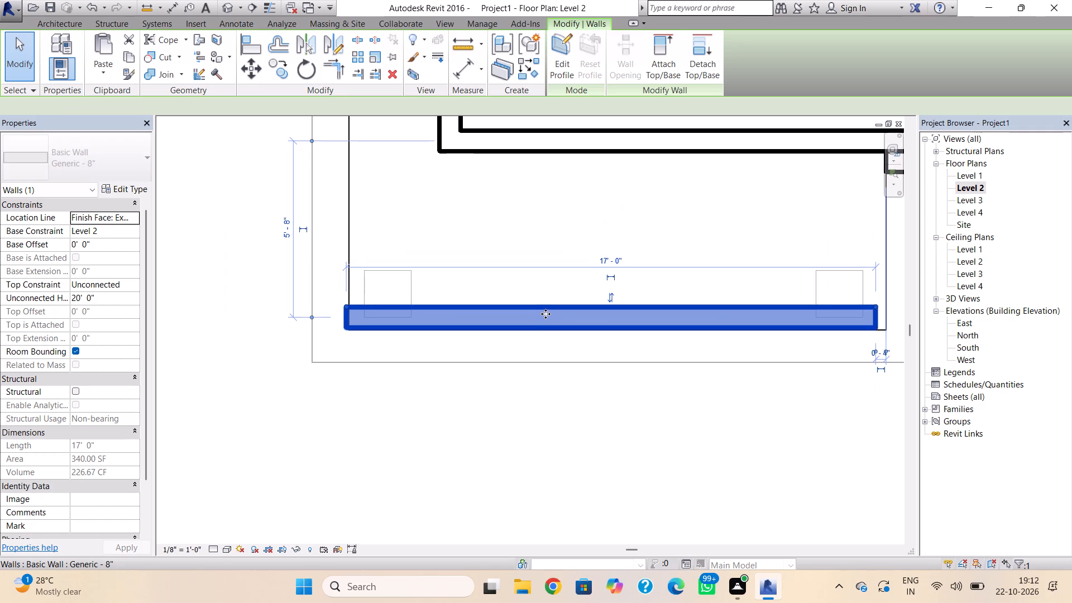
scroll(545, 313, up, 3)
scroll(543, 310, down, 2)
middle_drag(543, 310, 434, 275)
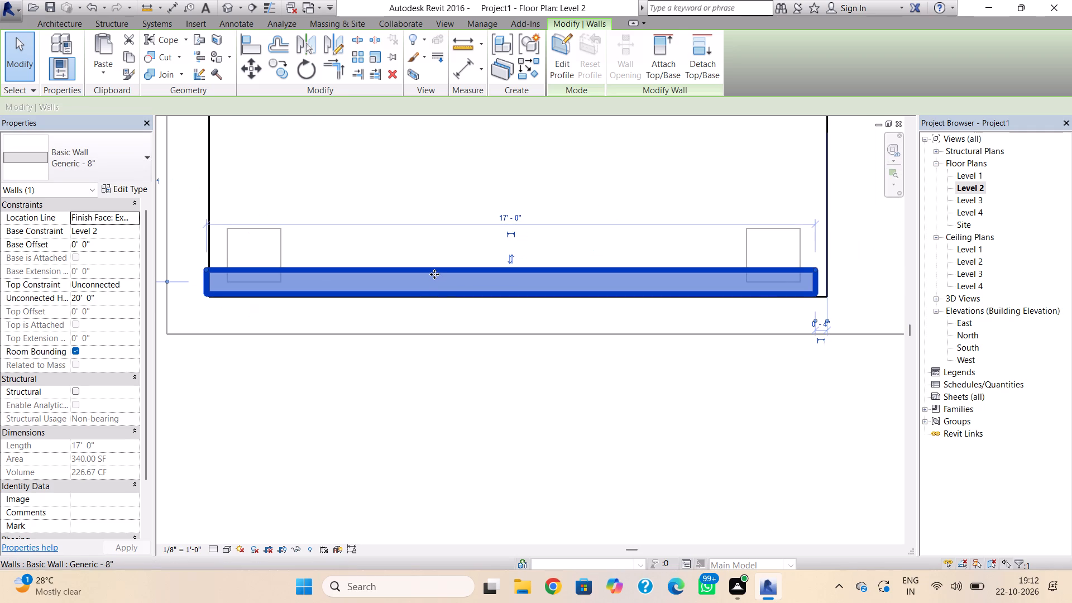
key(Right)
Stretch the wall's east end past the overhang's east edge to a length of about 20'-3".
scroll(819, 287, down, 2)
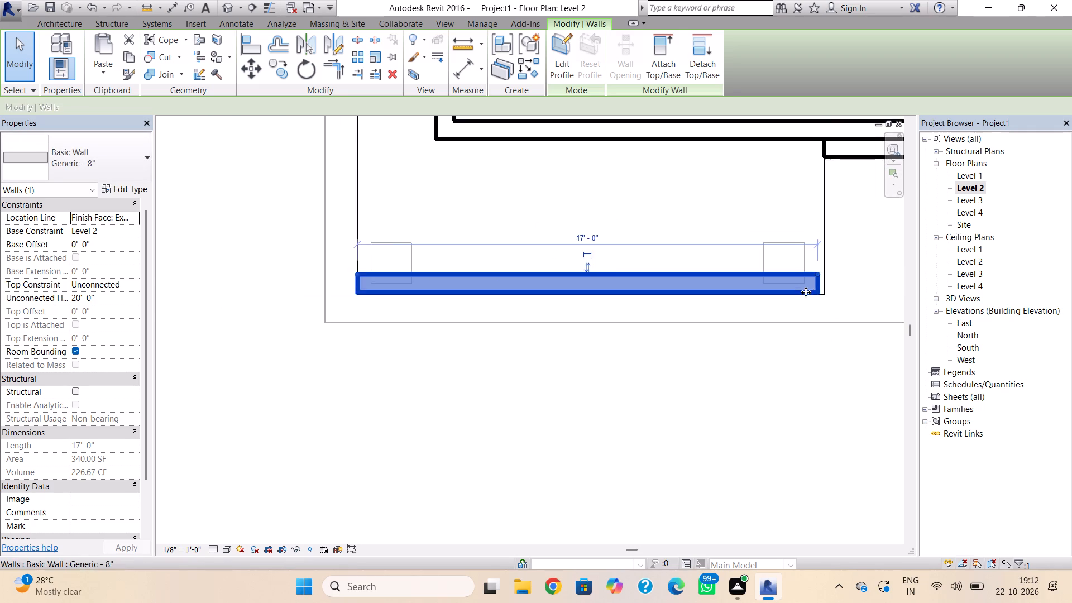
middle_drag(784, 283, 523, 269)
drag(556, 261, 595, 262)
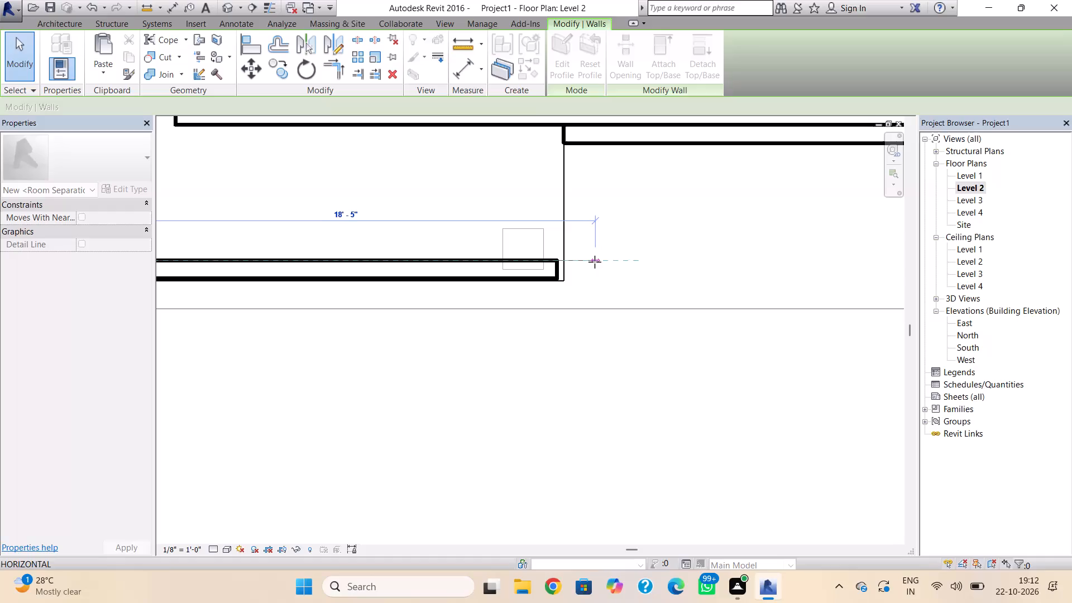
drag(595, 262, 603, 260)
drag(603, 261, 630, 259)
drag(630, 260, 644, 260)
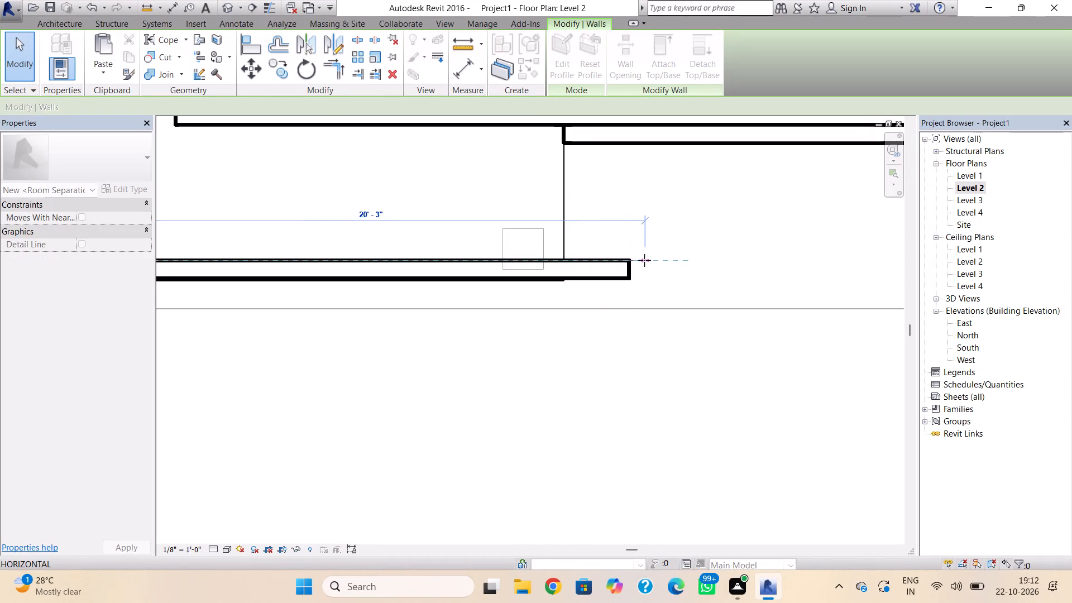
drag(644, 260, 645, 260)
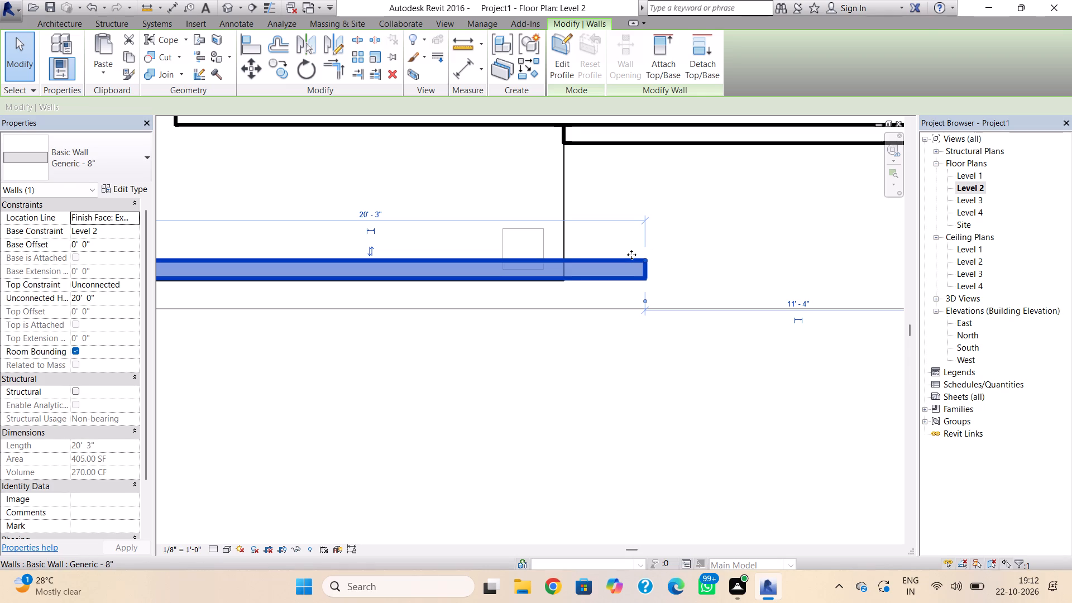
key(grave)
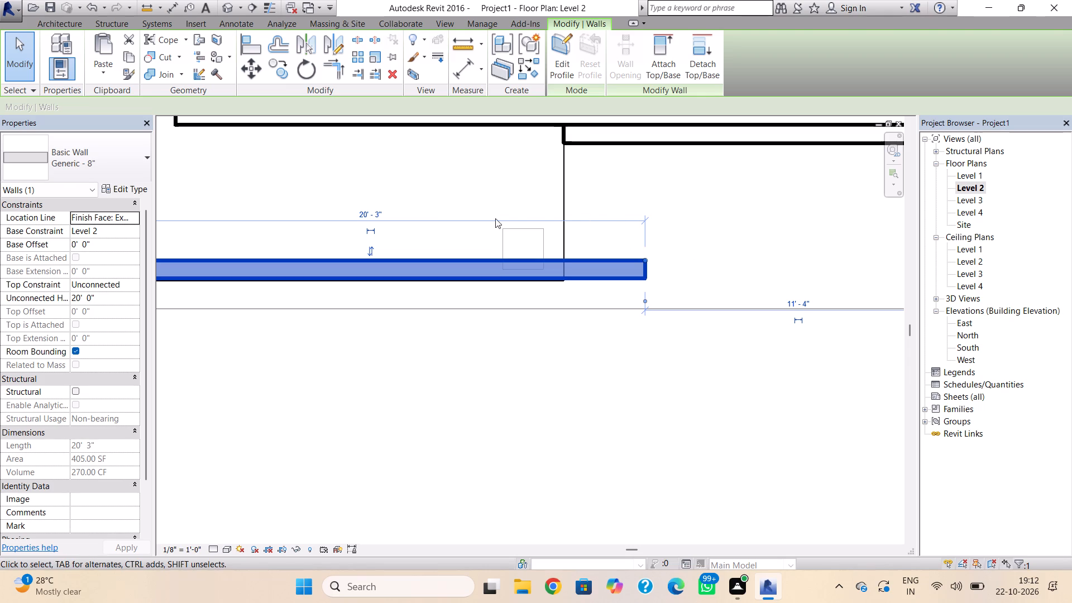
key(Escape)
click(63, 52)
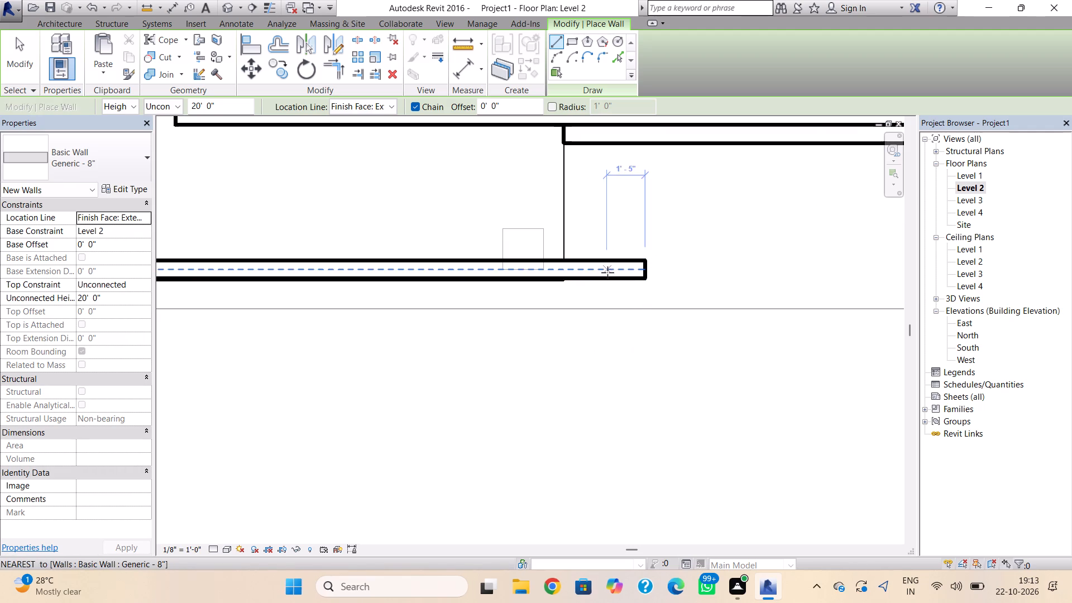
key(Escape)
Nudge the 20'-3" wall back toward the building until its inner face lies just inside the columns' inner faces.
click(639, 274)
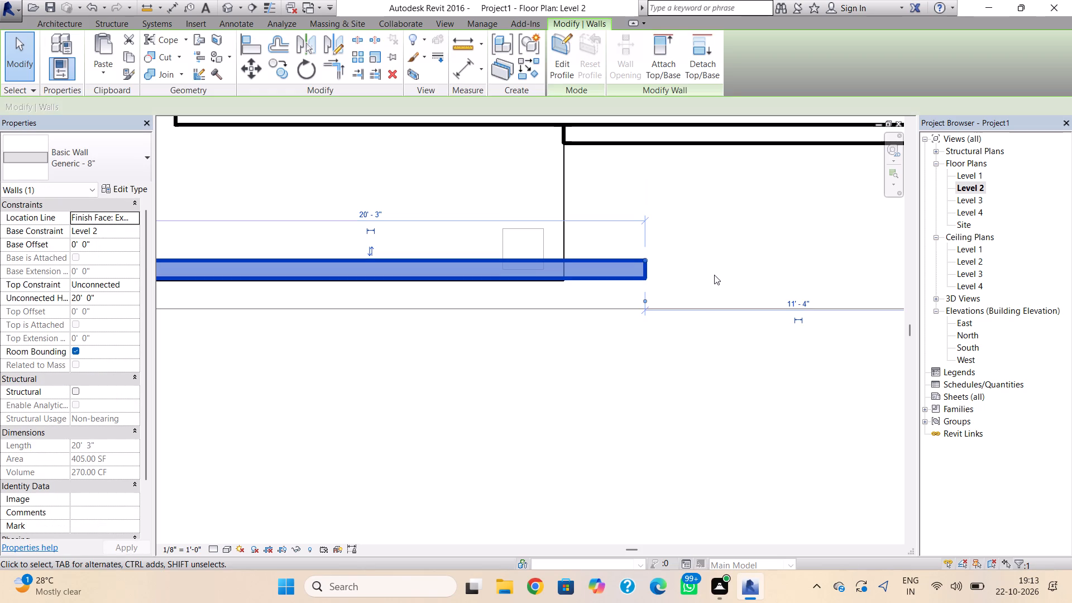
key(Up)
key(Up)
key(Up)
key(Up)
key(Up)
key(Up)
key(Up)
key(Up)
key(Up)
key(Up)
key(Up)
key(Up)
key(Up)
key(Up)
key(Up)
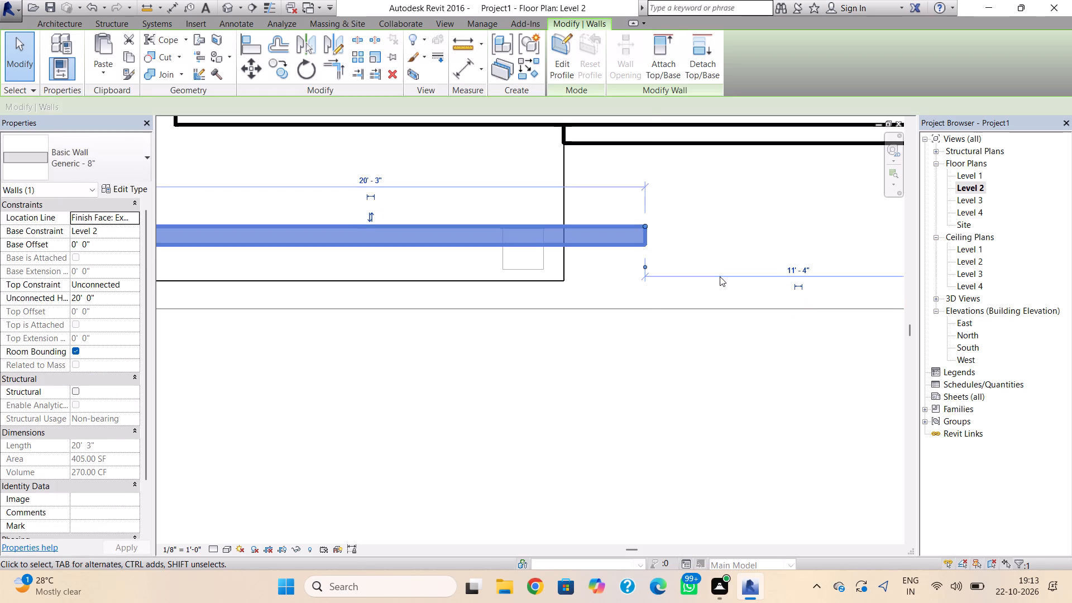
key(Up)
key(Up)
key(Up)
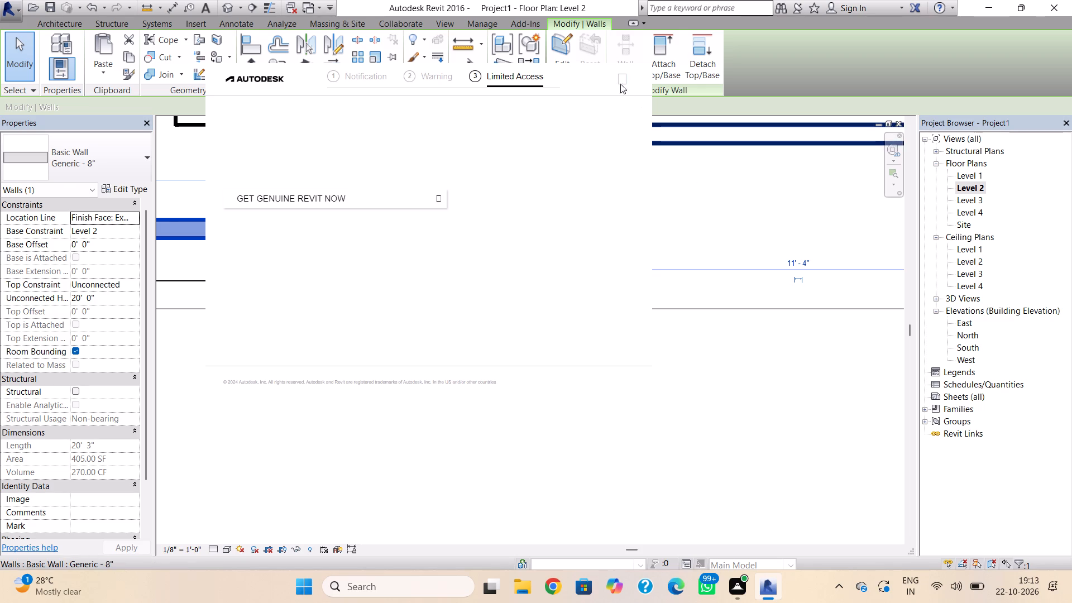
Close the Autodesk Limited Access notice.
click(620, 76)
click(620, 76)
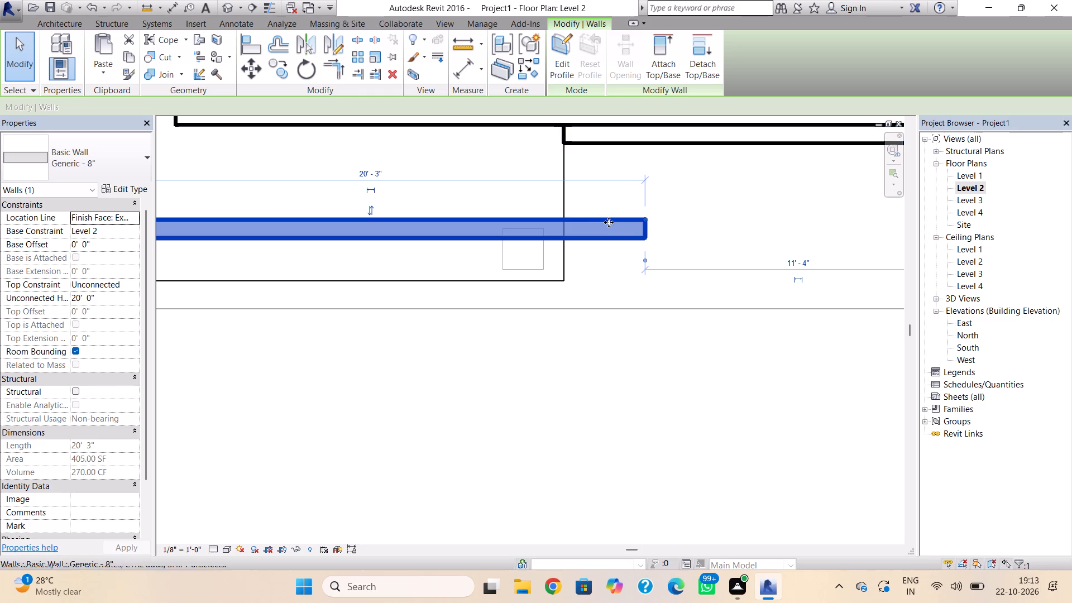
Nudge the 20'-3" wall further inward until it clears the columns, about 3'-8" from the existing front wall.
key(Up)
key(Up)
key(Up)
key(Up)
key(Up)
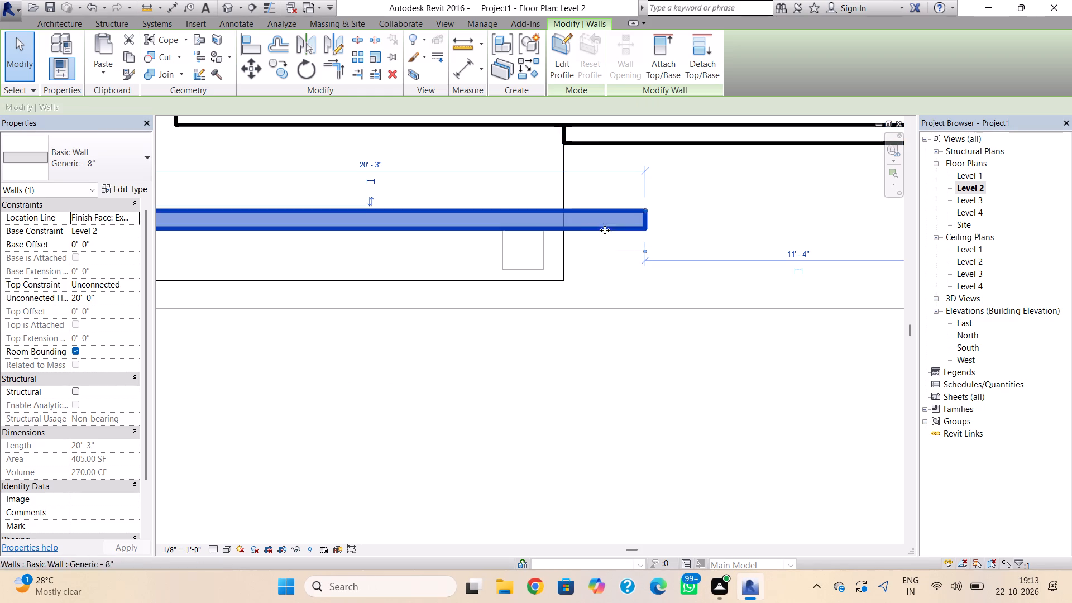
key(Up)
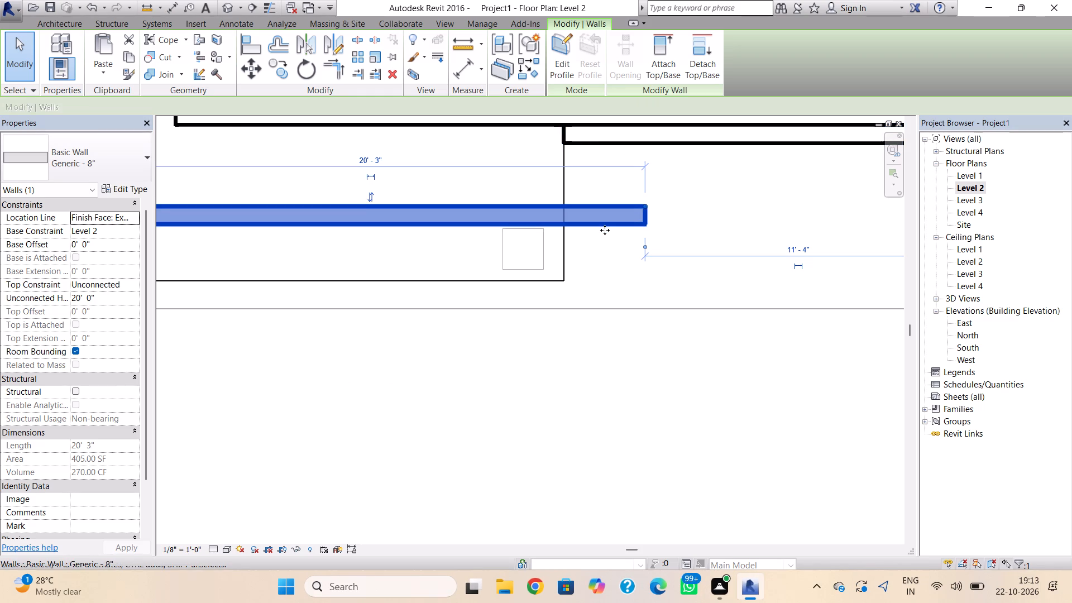
Nudge the 20'-3" wall slightly west and inward until it sits just outside the projecting front wall.
scroll(602, 233, down, 3)
middle_drag(621, 248, 634, 253)
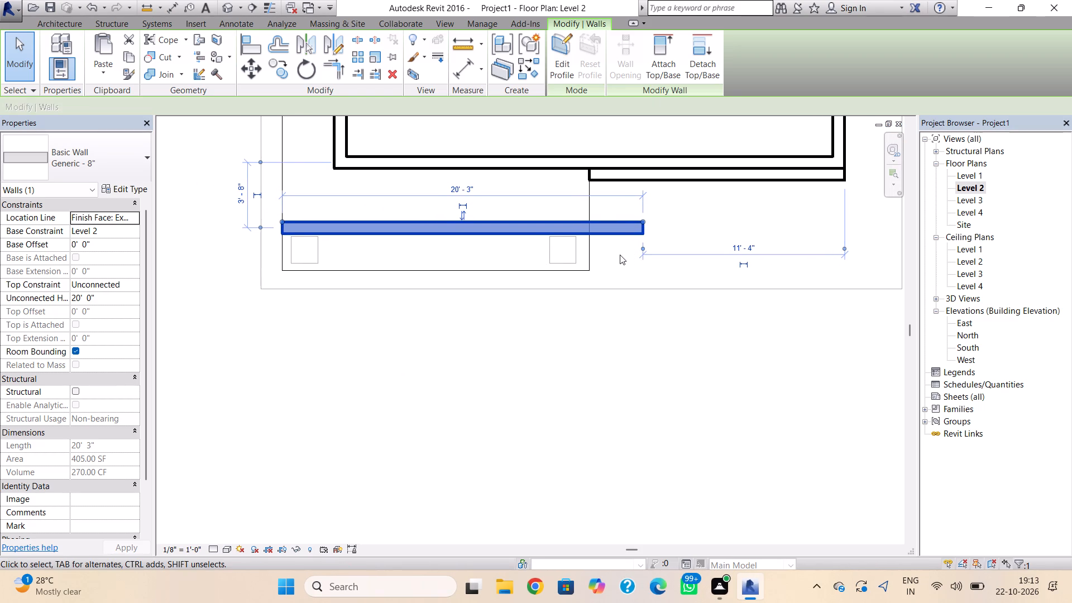
scroll(620, 255, up, 2)
middle_drag(625, 258, 666, 285)
key(Up)
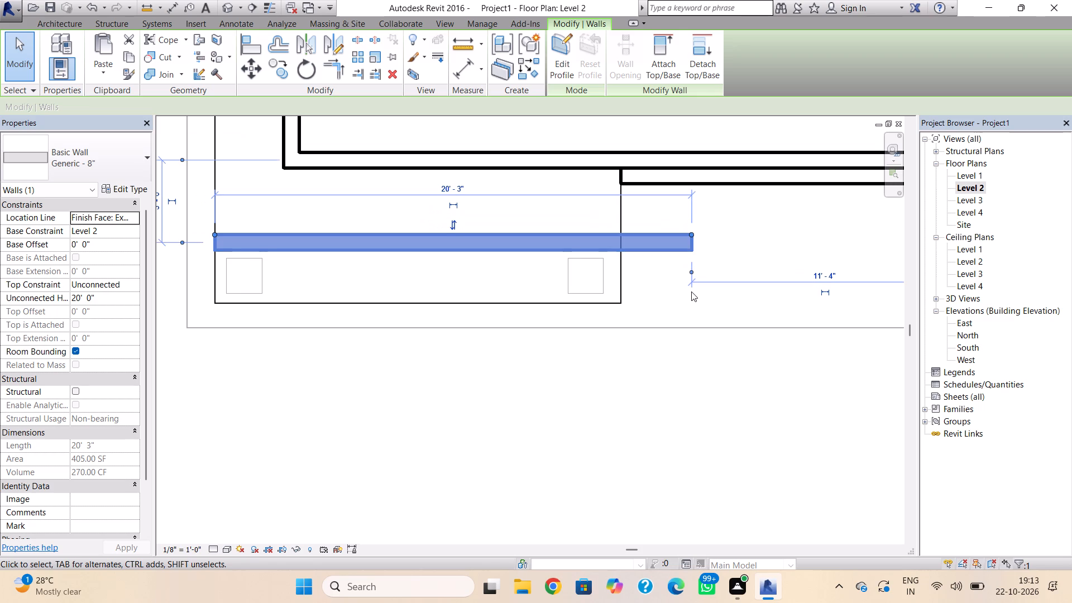
key(Up)
key(Left)
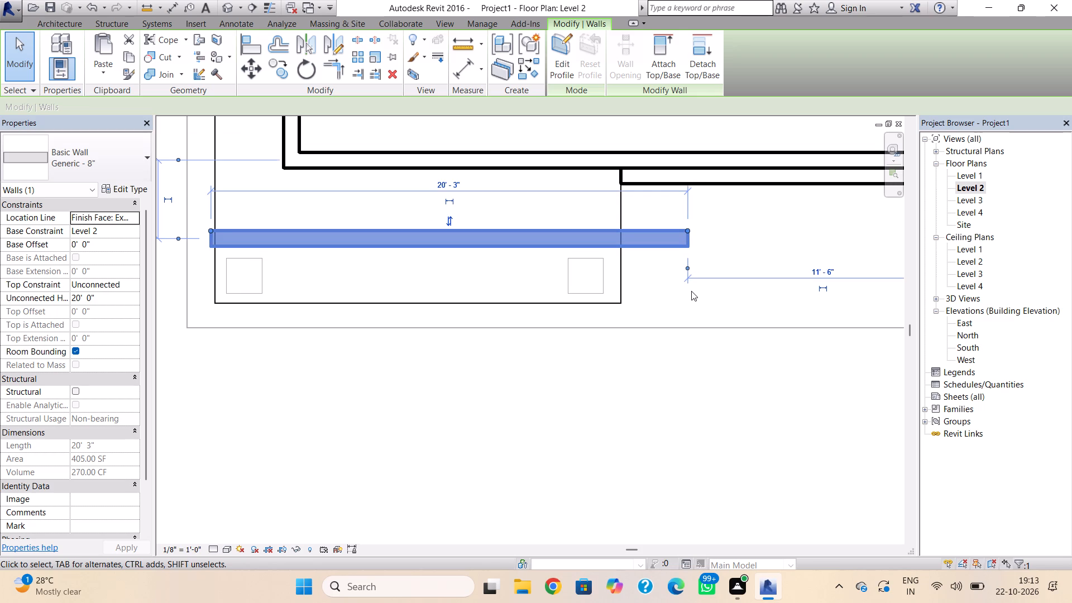
key(Right)
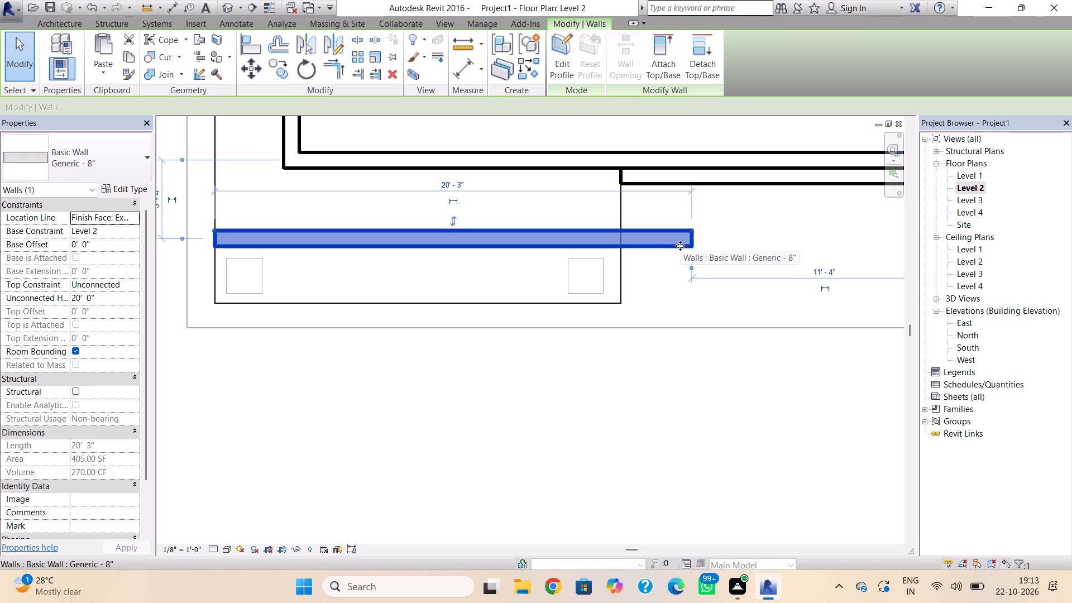
key(Left)
key(Up)
key(Up)
key(Up)
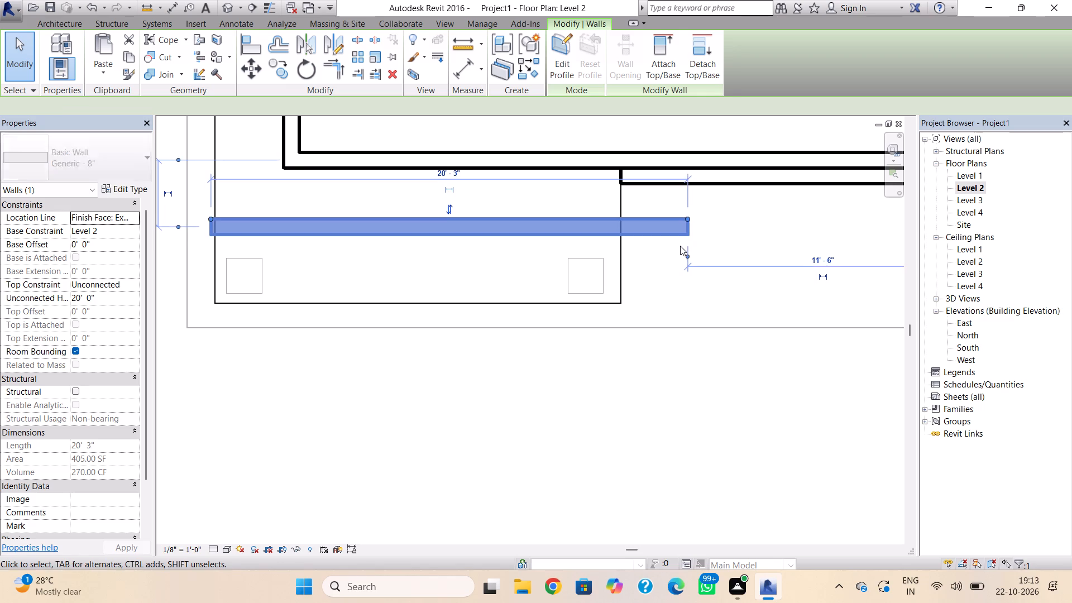
key(Up)
key(Up)
key(Up)
key(Up)
key(Up)
key(Up)
key(Up)
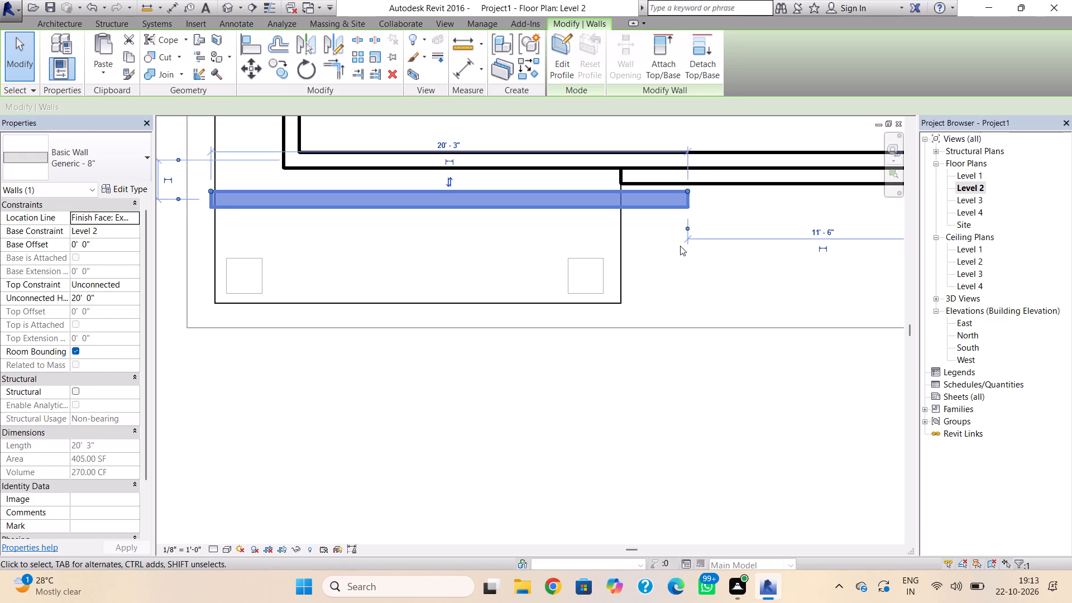
key(Up)
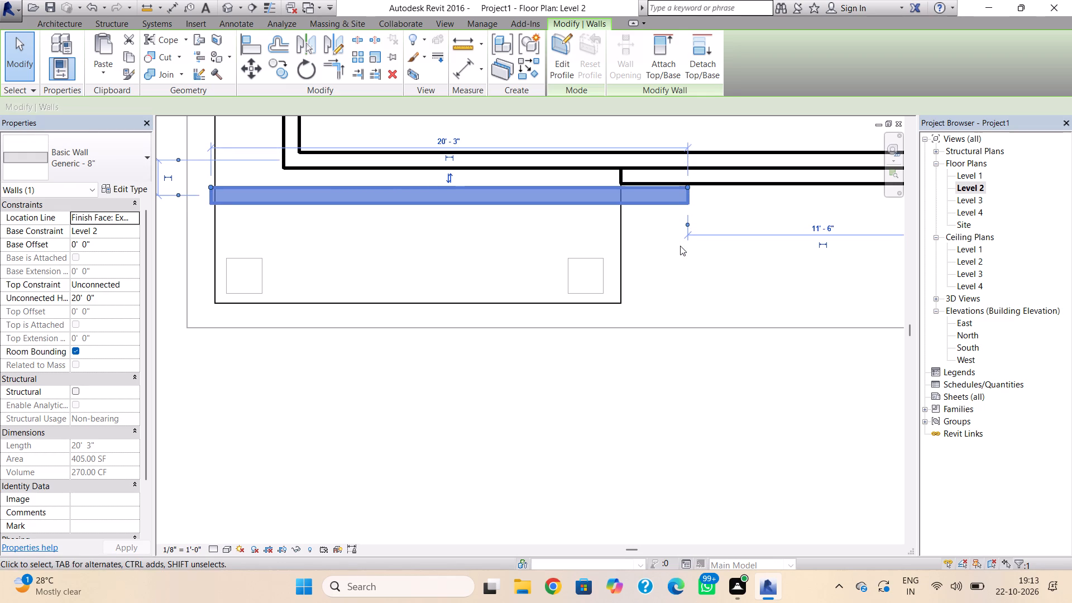
Nudge the 20'-3" wall inward until its inner face sits against the projecting front wall's outer face.
key(Up)
key(Down)
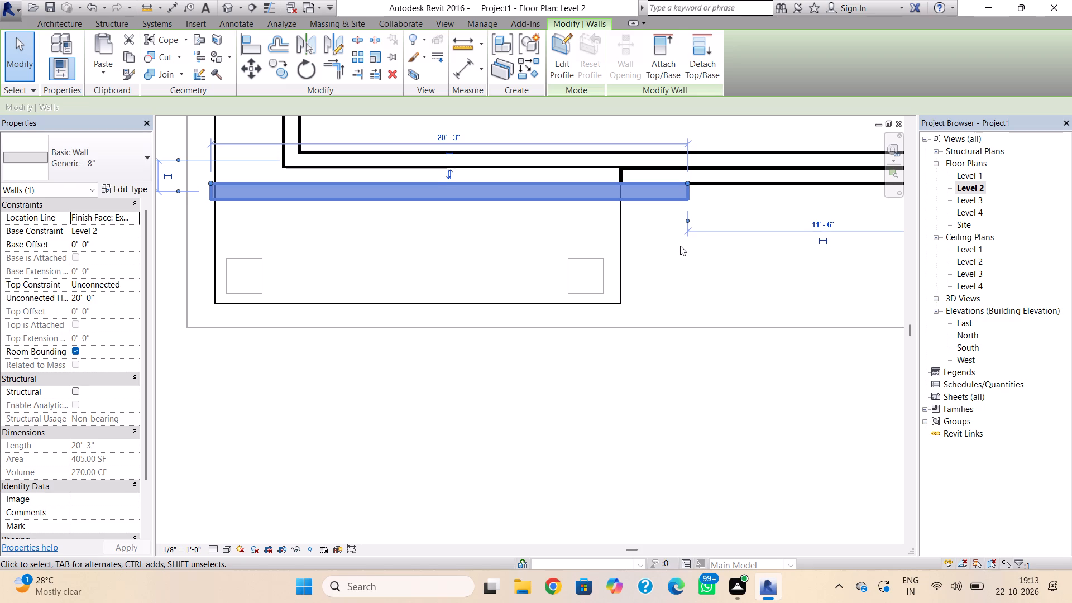
scroll(680, 245, up, 3)
key(Up)
scroll(671, 241, down, 1)
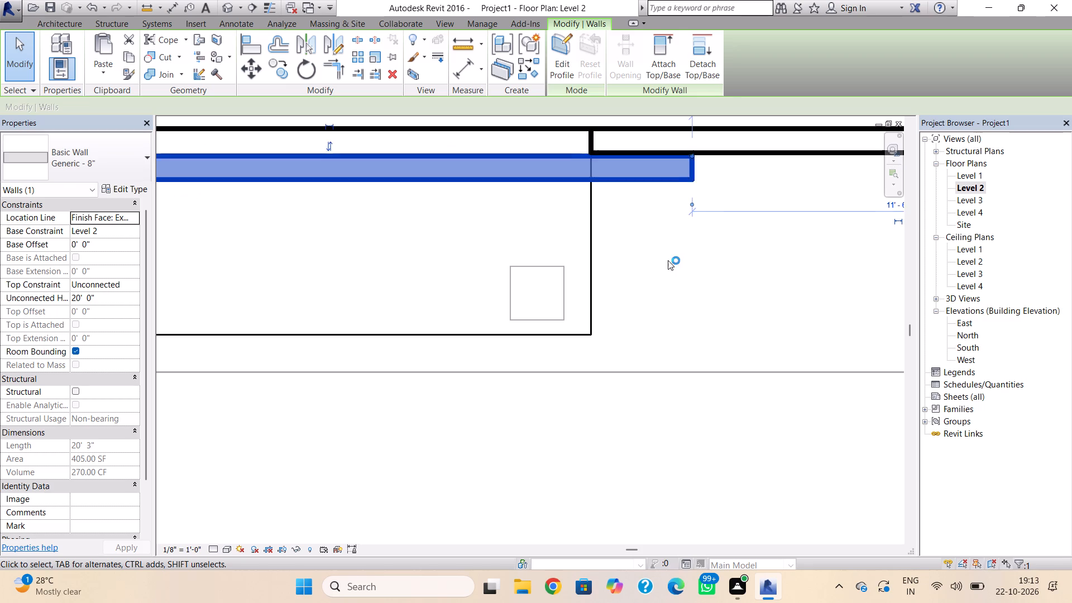
scroll(668, 260, down, 1)
scroll(596, 333, down, 1)
Edit the Level 2 roof footprint, moving its front overhang edge inward until it lies just inside the columns' inner faces.
click(530, 311)
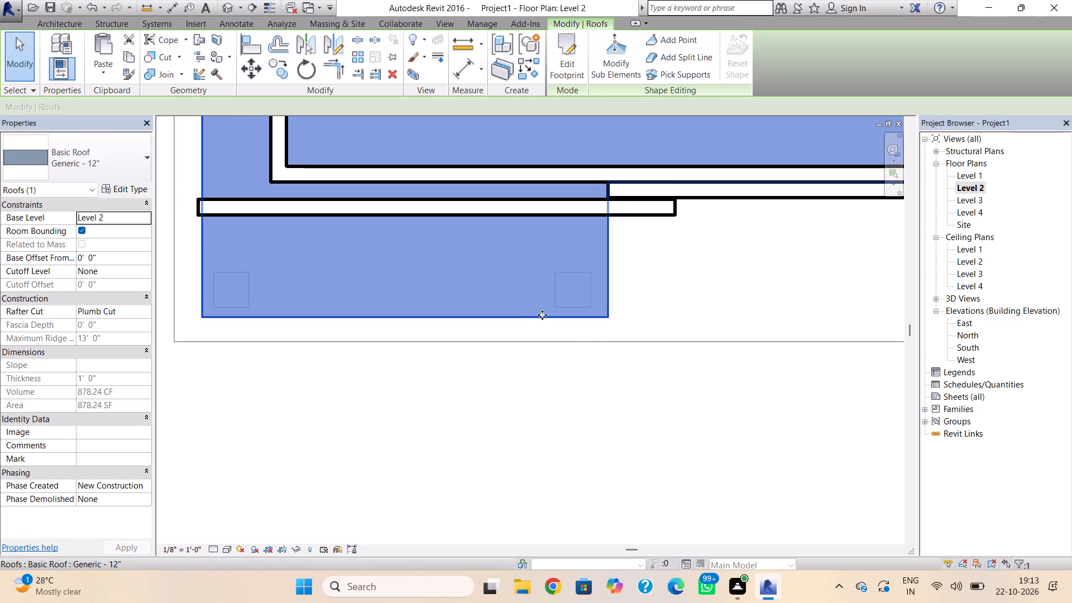
double_click(542, 315)
key(Up)
click(542, 315)
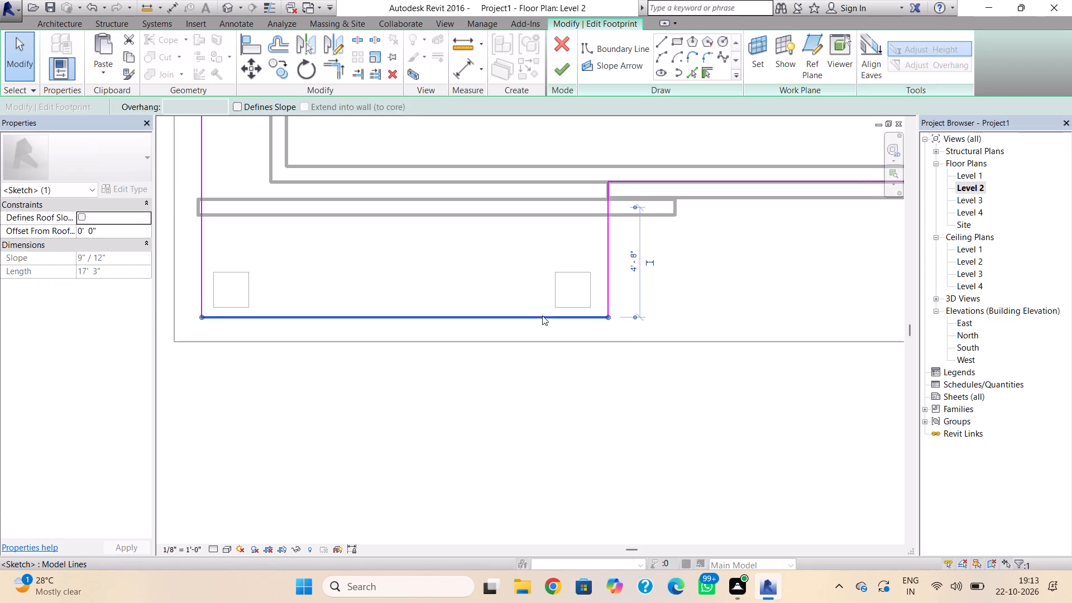
key(Up)
key(Up)
key(Up)
key(Up)
key(Up)
key(Up)
key(Up)
key(Up)
key(Up)
key(Up)
key(Up)
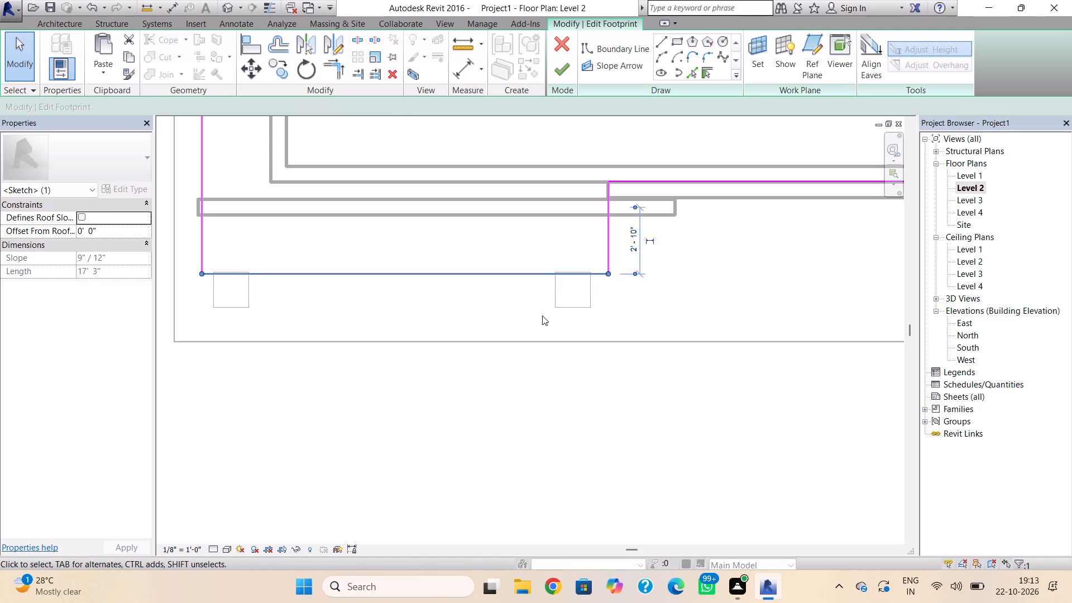
key(Up)
key(Up)
click(575, 307)
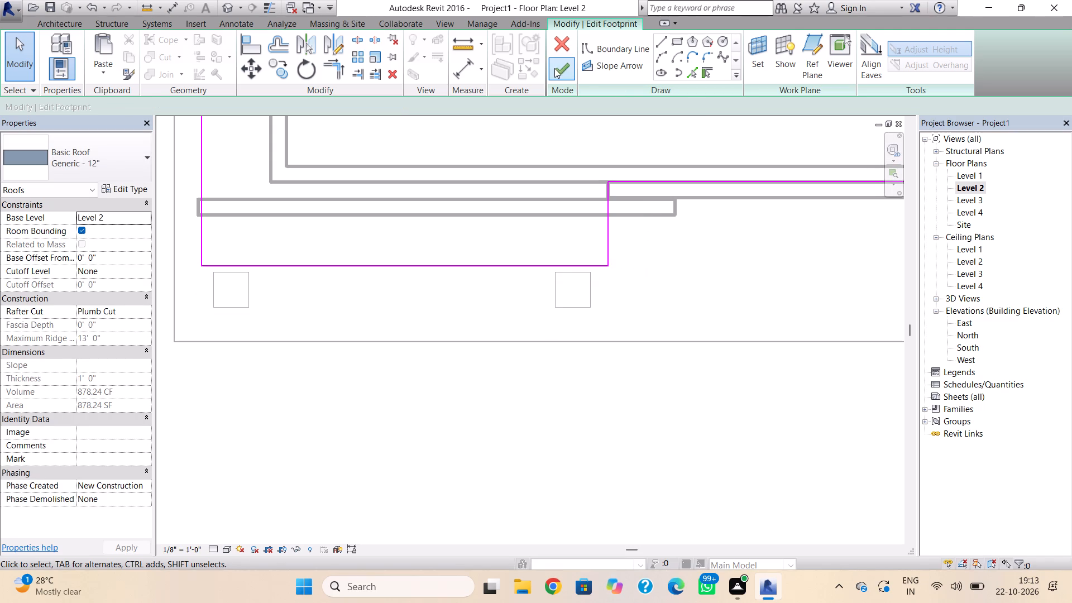
click(554, 68)
click(572, 305)
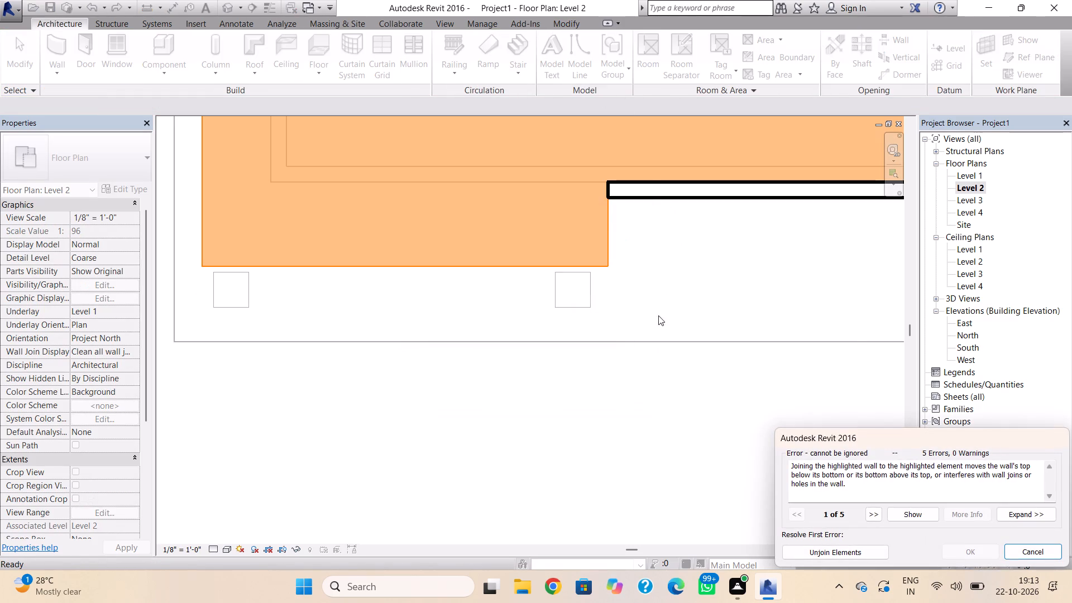
click(1024, 551)
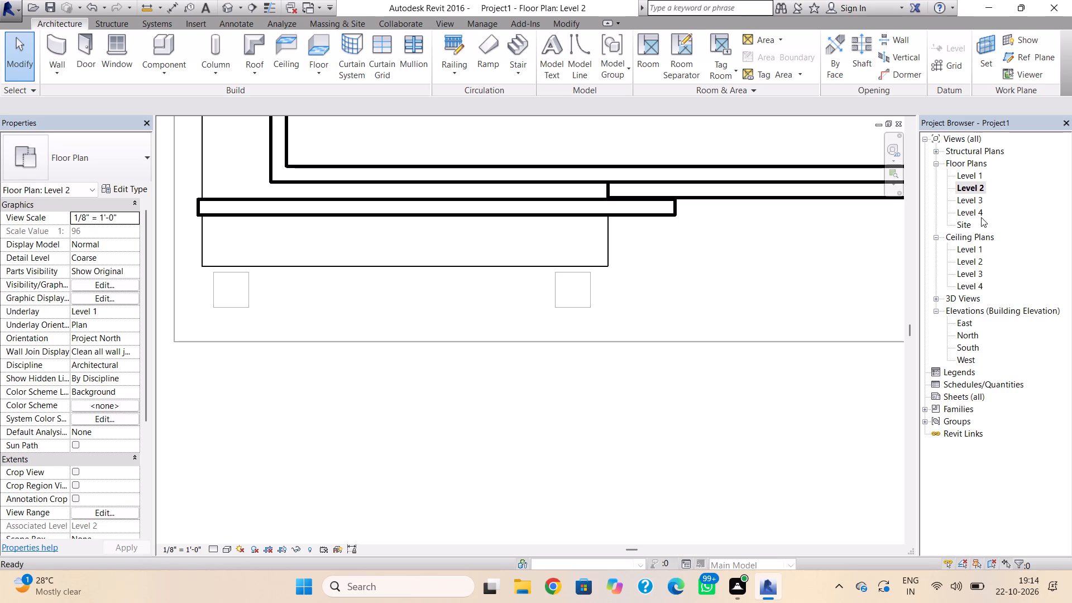
In the Level 1 plan, nudge both front columns inward until they stand about 2'-11" from the front wall.
double_click(975, 175)
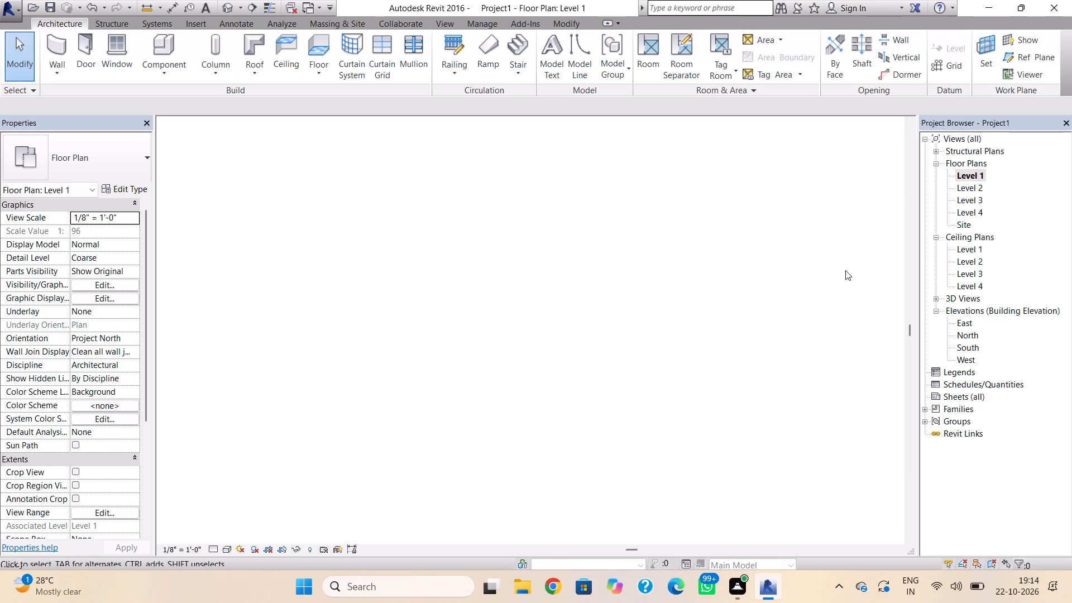
click(494, 424)
key(Up)
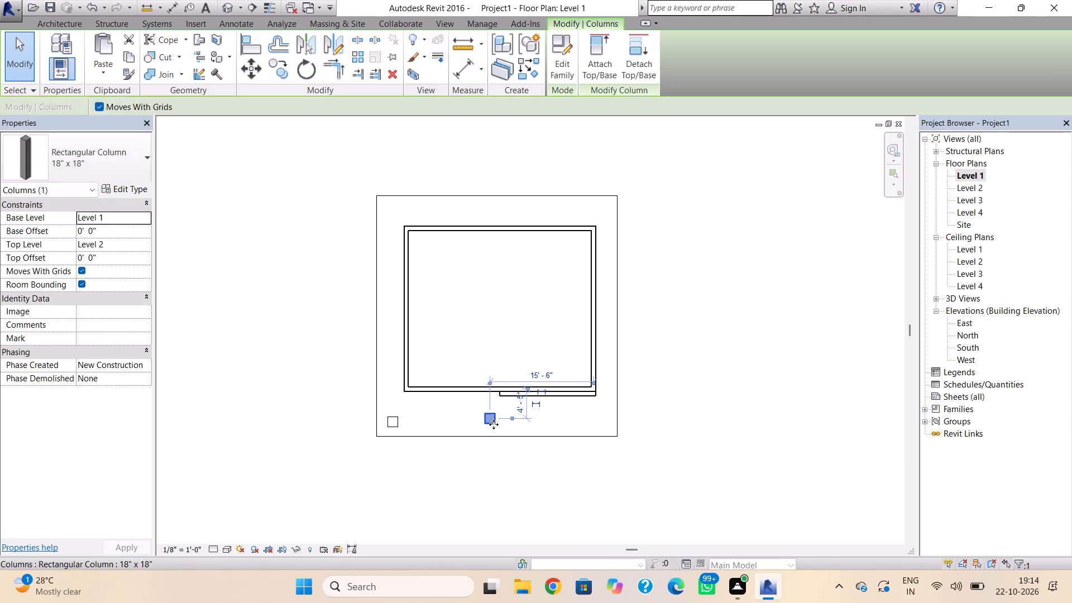
key(Up)
key(Up)
key(Up)
click(387, 428)
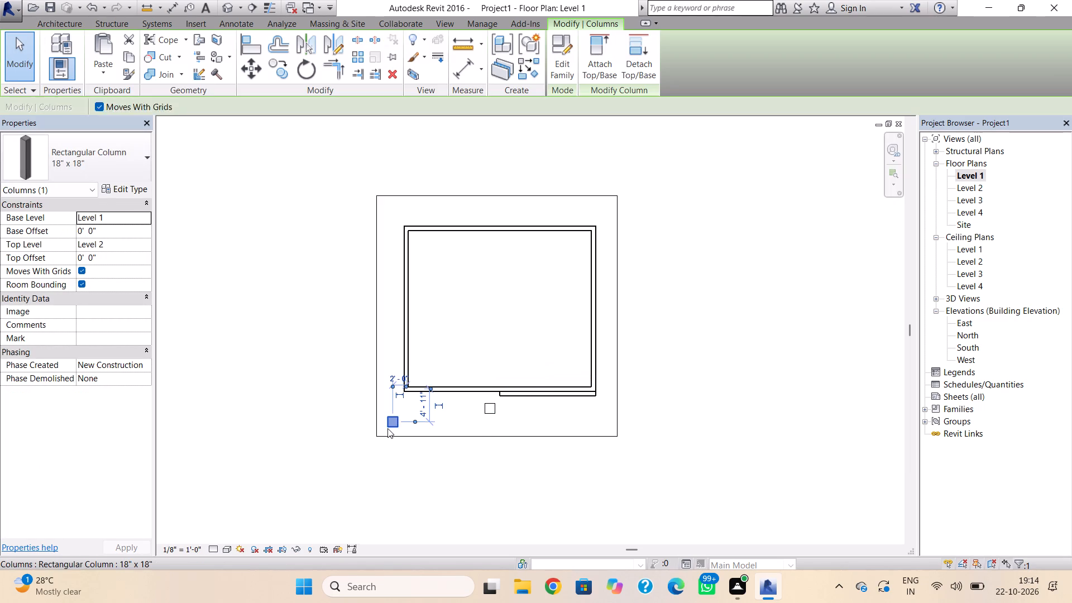
key(Up)
key(Up)
key(Up)
key(Up)
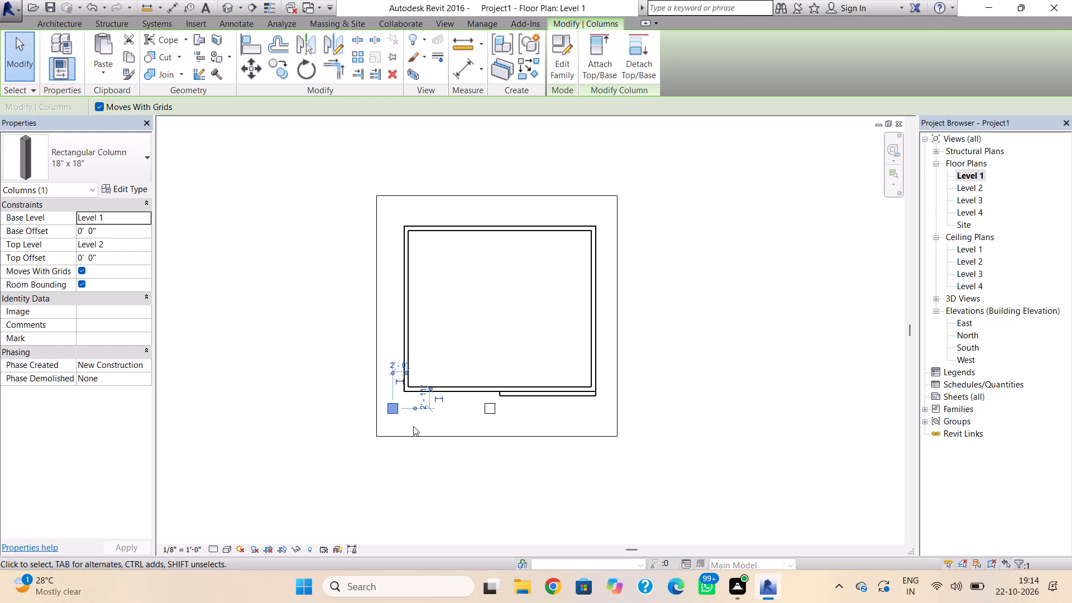
In the 3D view, delete the Level 3 roof that projects through the new front wall.
click(979, 188)
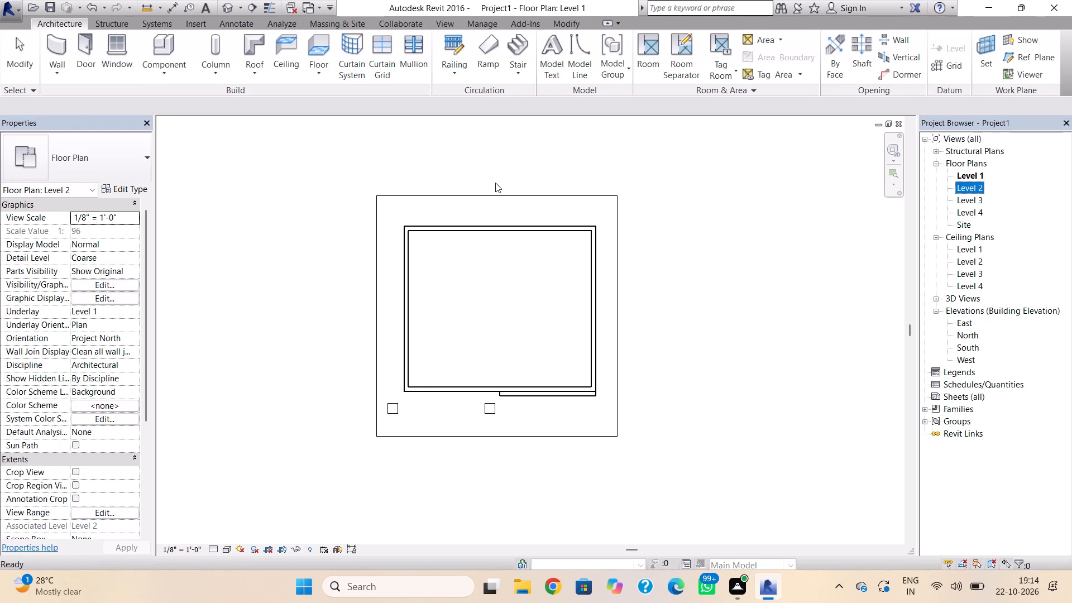
click(227, 6)
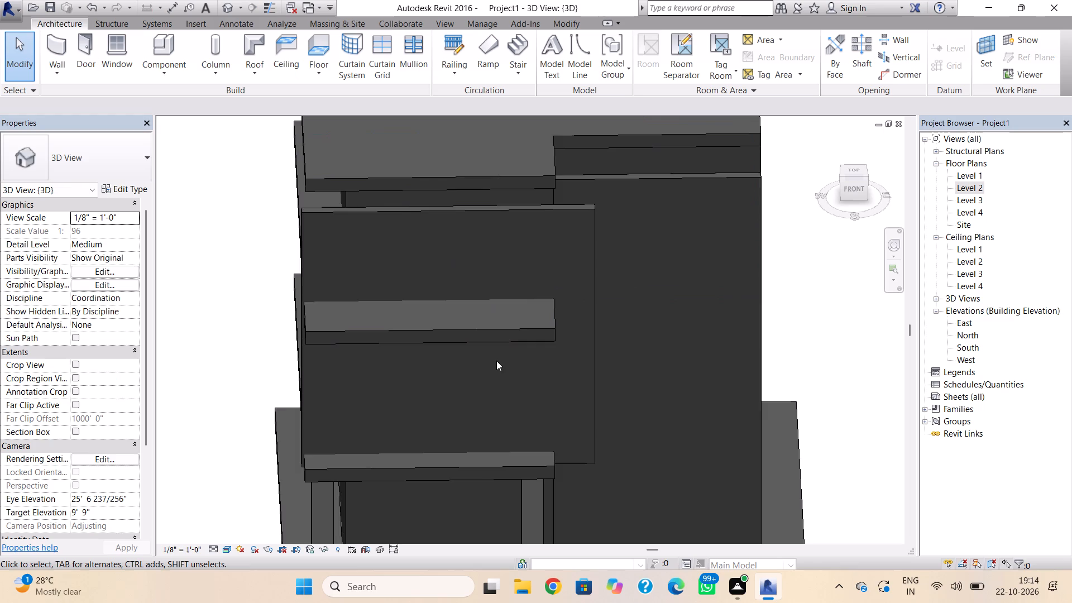
scroll(494, 363, down, 2)
middle_drag(494, 363, 532, 298)
shift+right_drag(497, 357, 582, 401)
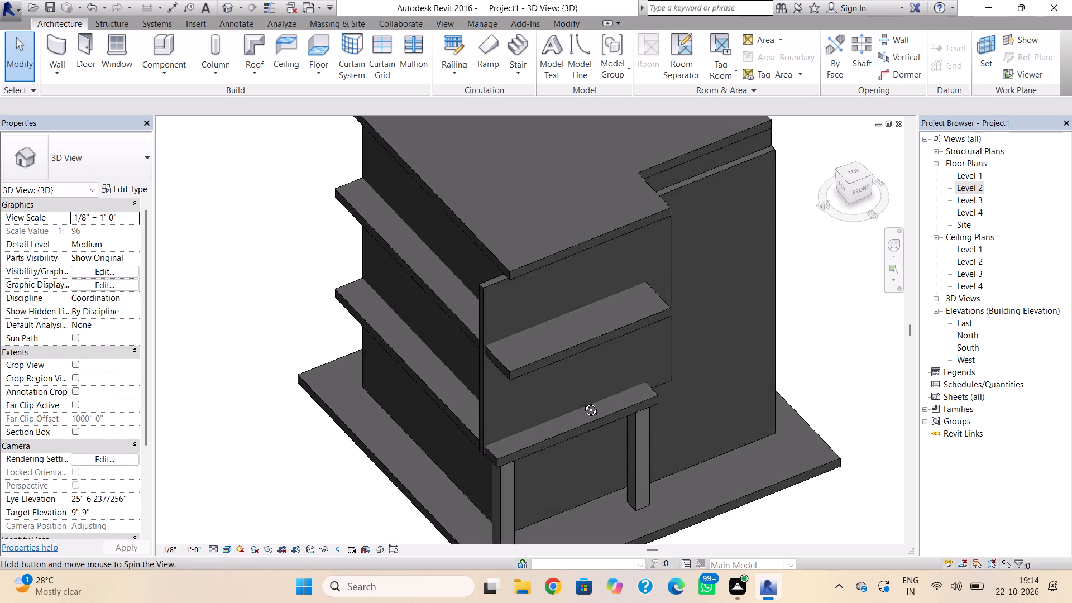
shift+right_drag(582, 401, 476, 356)
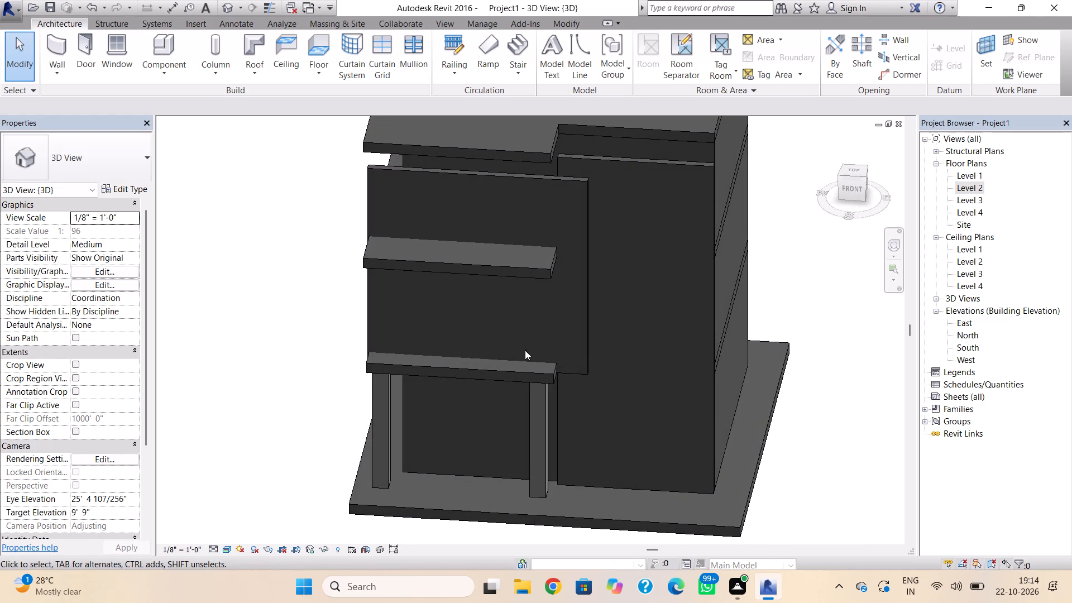
shift+right_drag(526, 352, 634, 413)
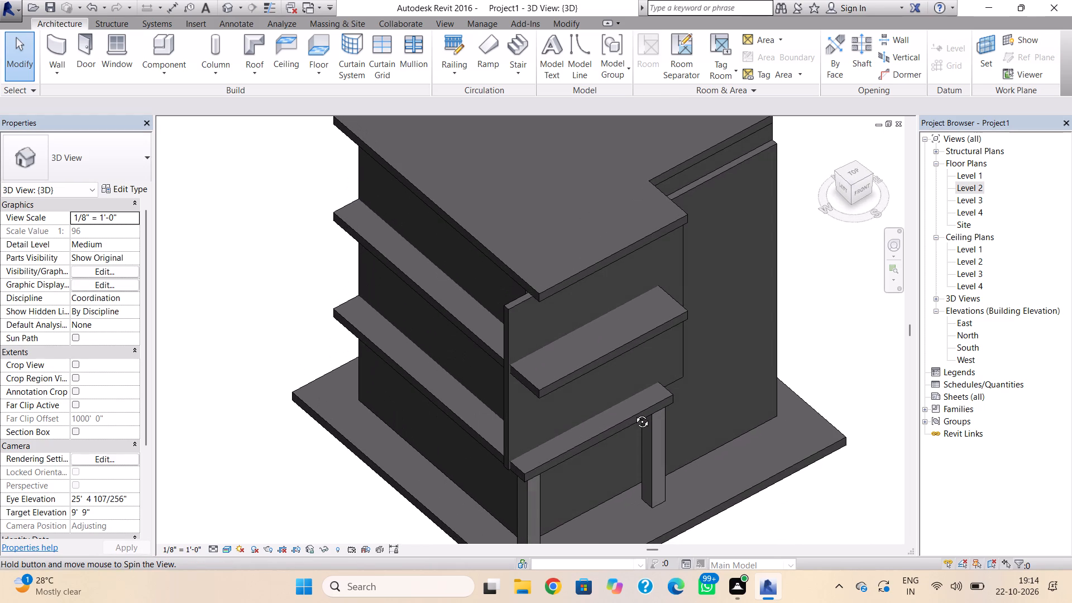
shift+right_drag(634, 413, 620, 421)
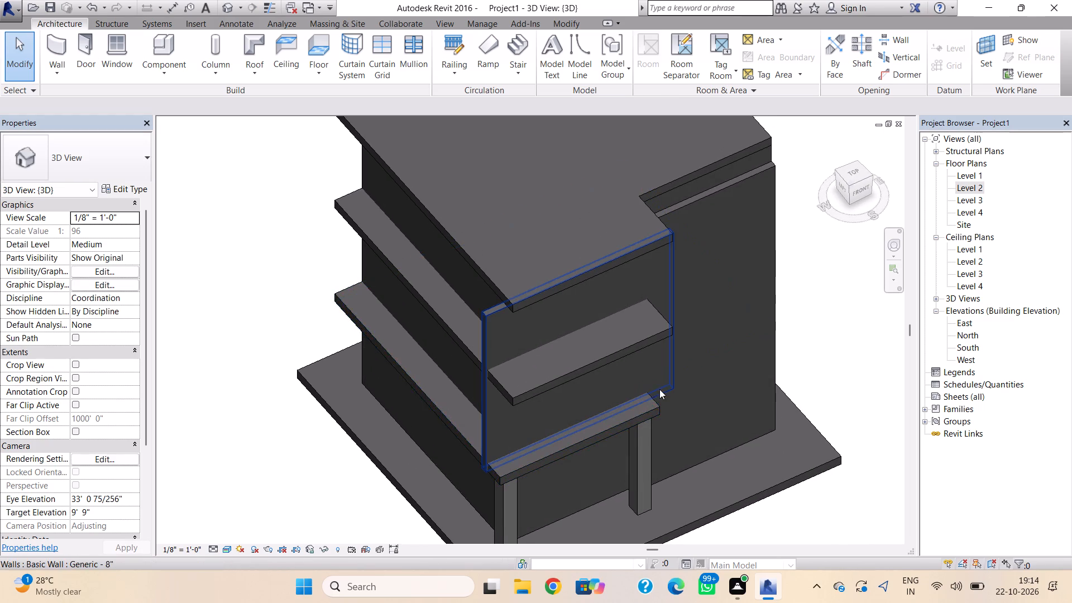
click(583, 363)
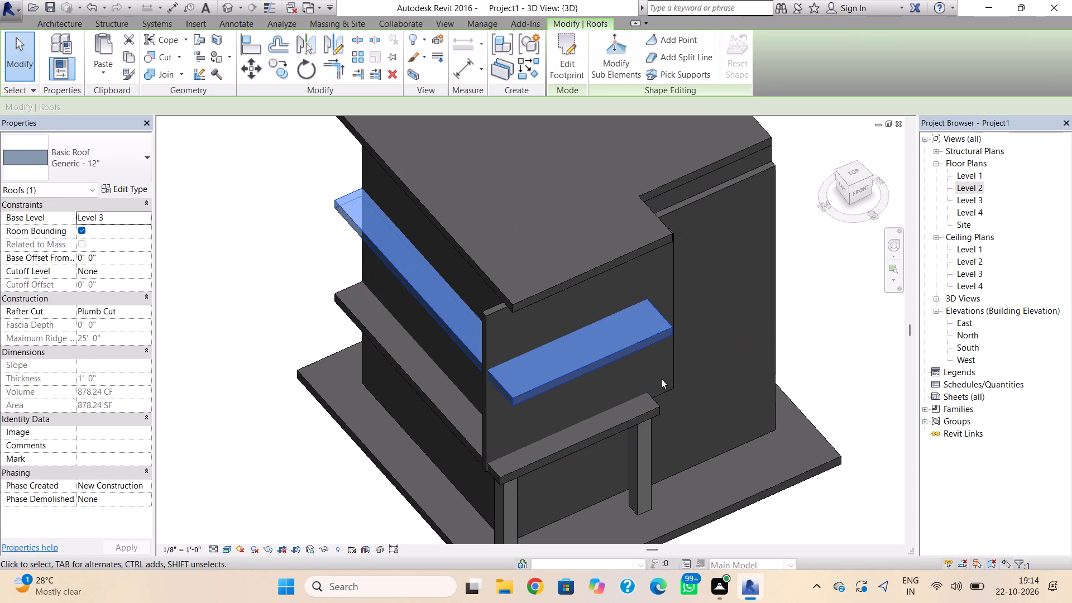
key(Delete)
Copy the shortened Level 2 roof and start pasting it aligned to another level.
click(653, 410)
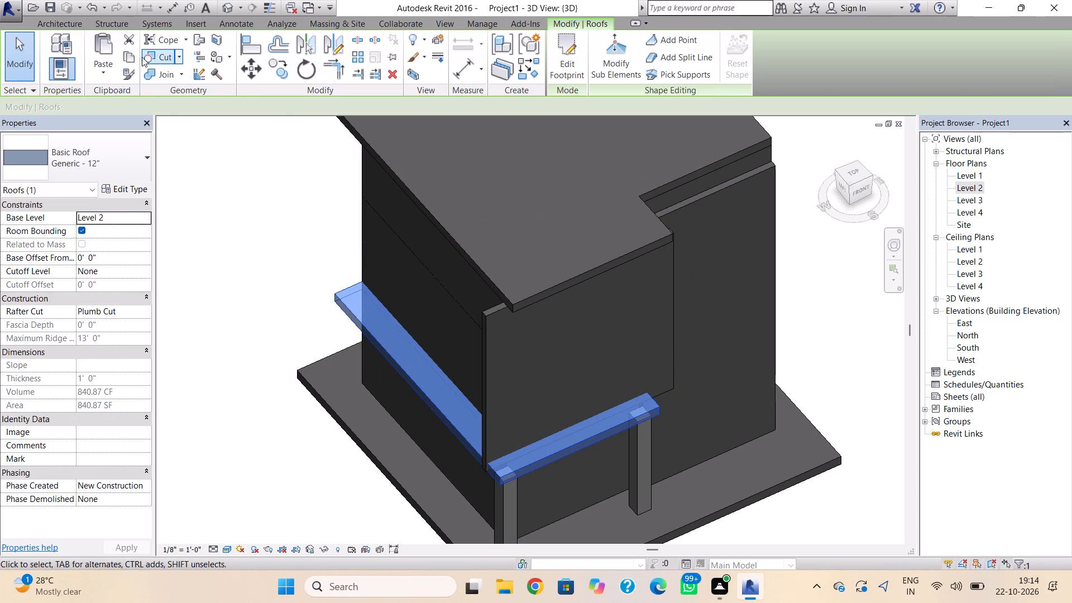
click(131, 60)
click(88, 68)
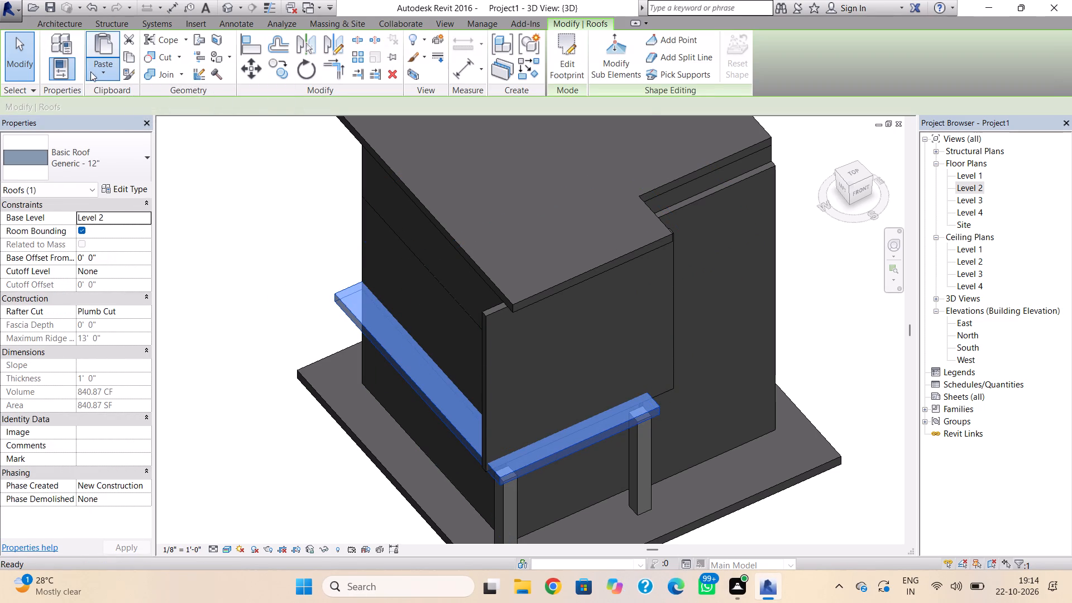
click(120, 132)
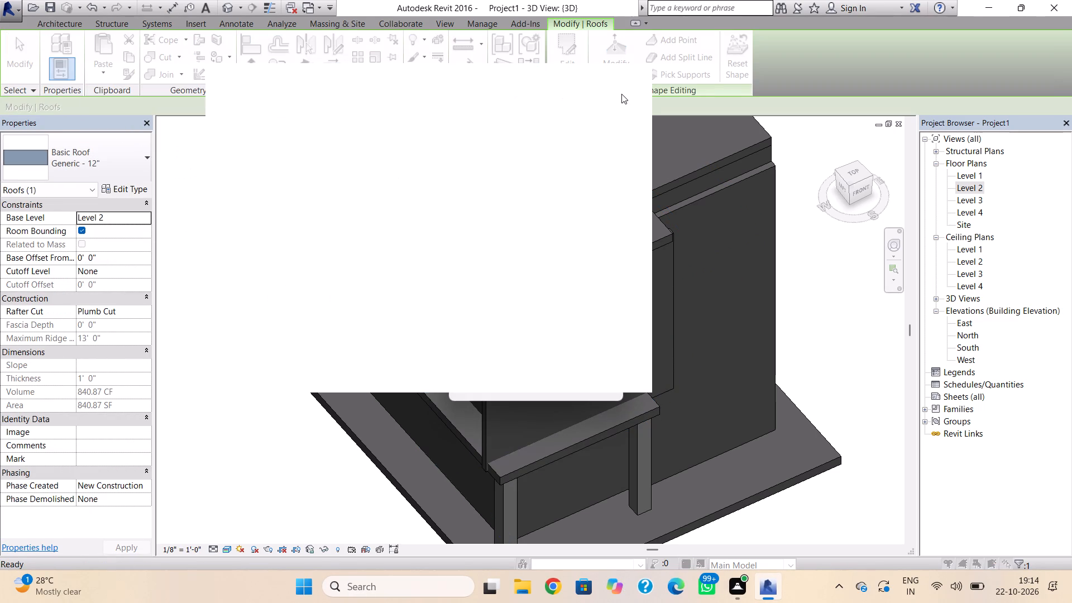
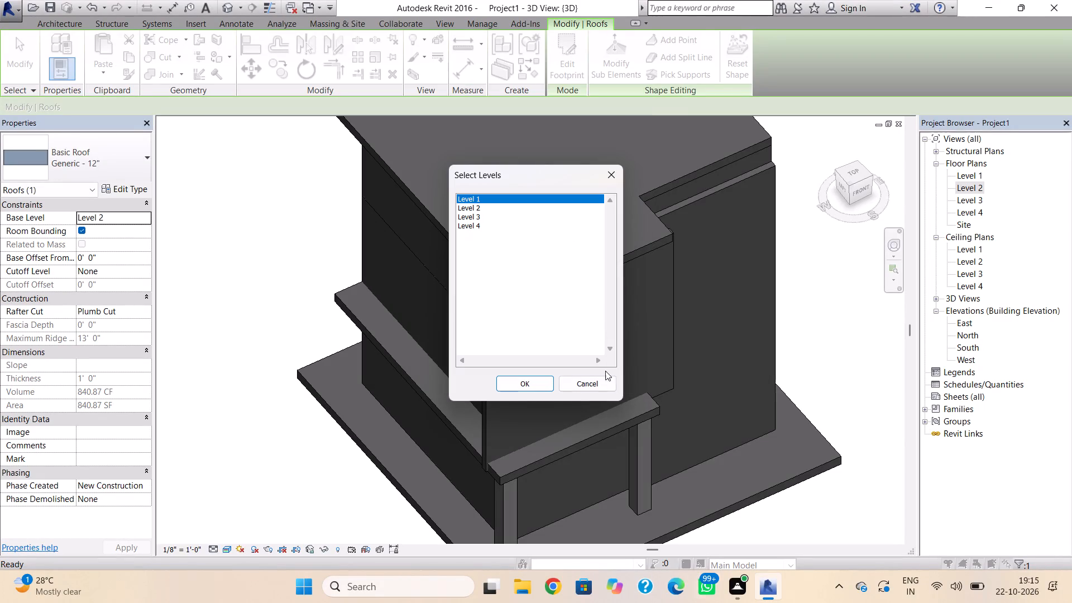
Complete the aligned paste of the copied roof at Level 3.
click(513, 222)
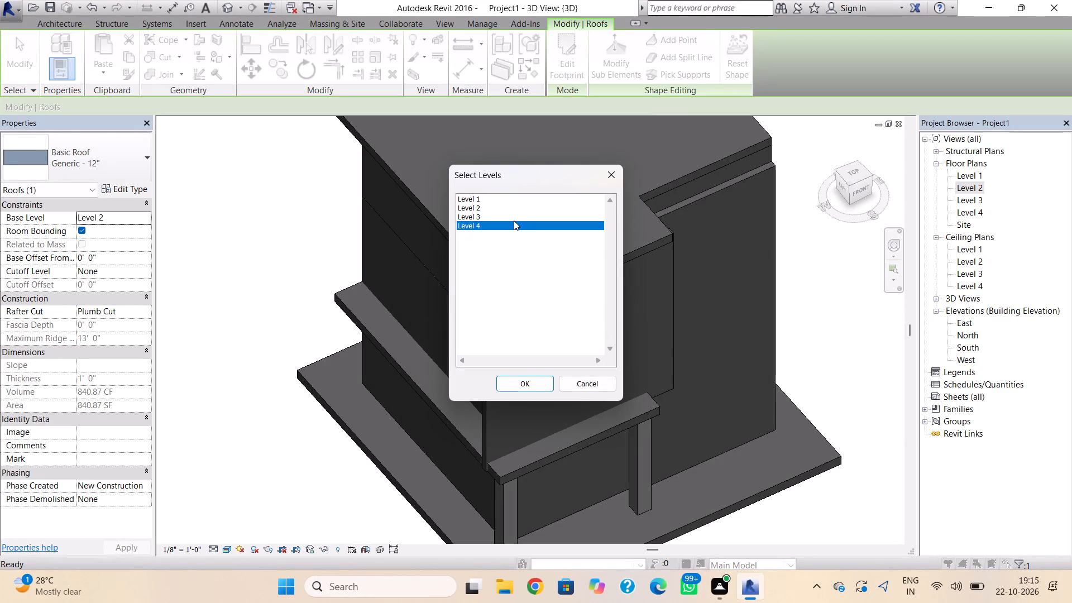
click(514, 221)
click(514, 378)
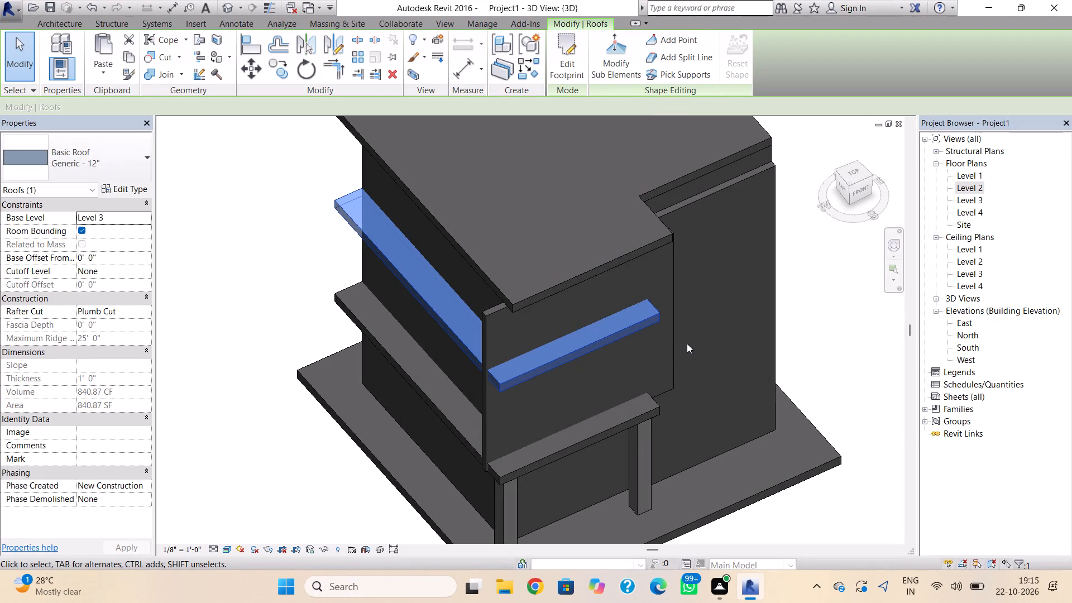
key(Escape)
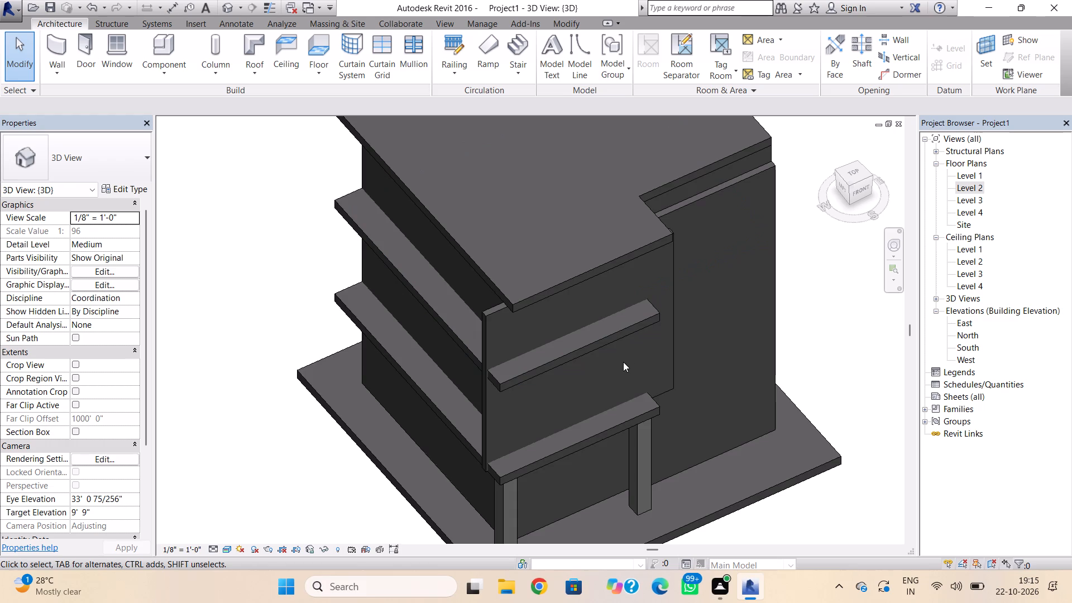
scroll(626, 361, down, 1)
scroll(626, 361, up, 1)
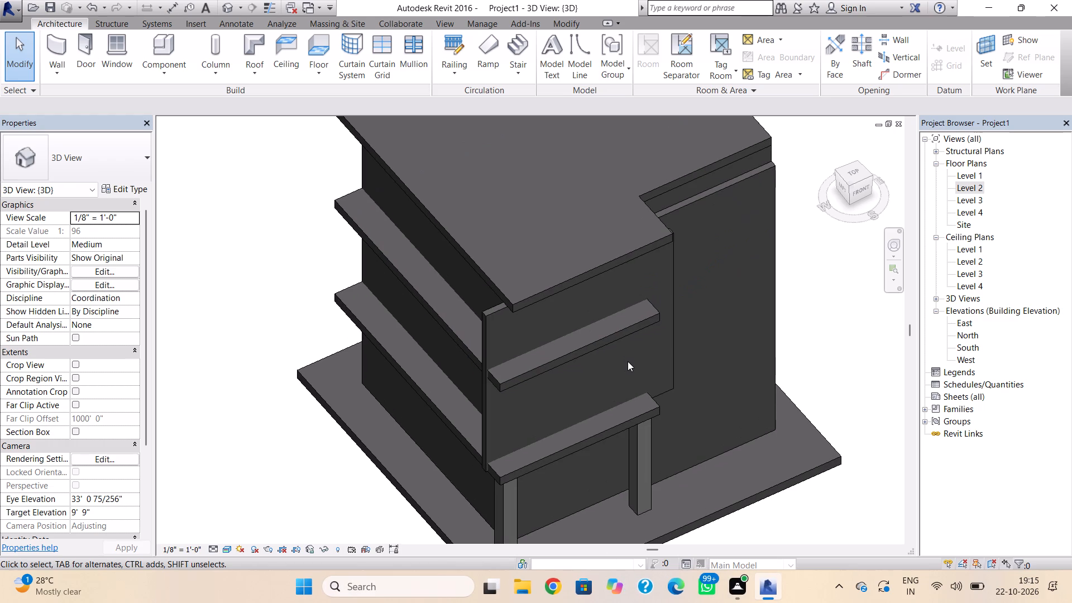
In the Level 2 floor plan, start an architectural wall using the Generic - 5" type.
double_click(978, 188)
scroll(729, 323, down, 1)
middle_drag(727, 327, 758, 319)
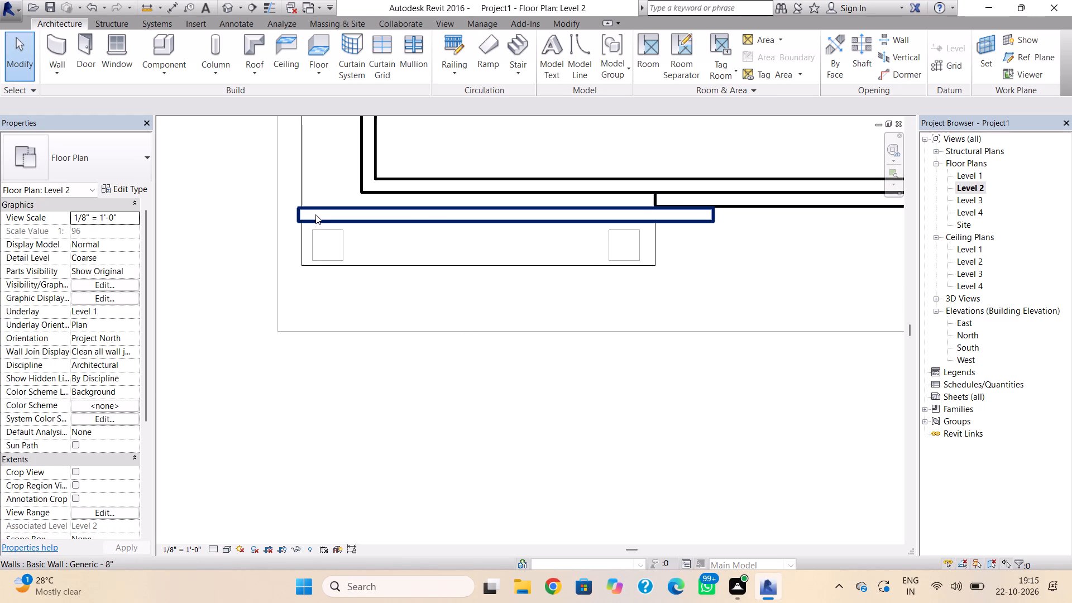
click(66, 70)
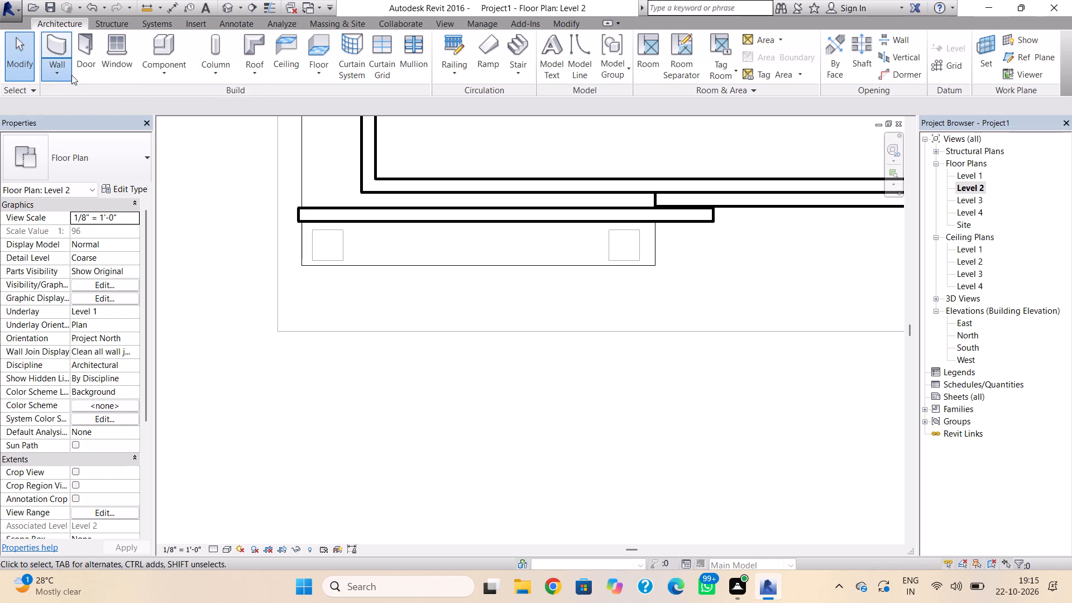
click(76, 98)
click(83, 156)
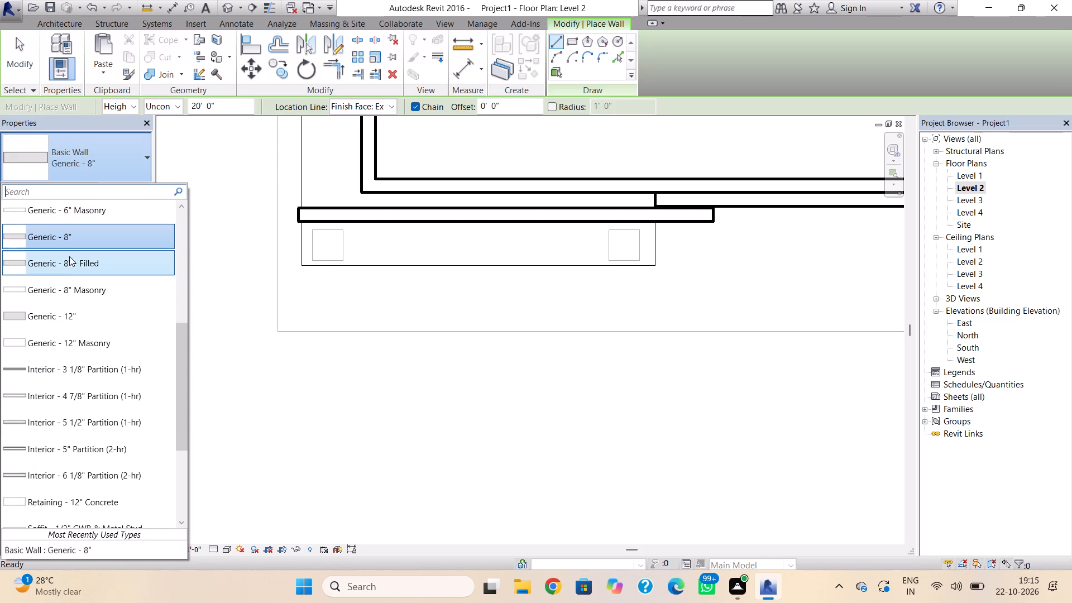
scroll(69, 295, up, 2)
click(130, 219)
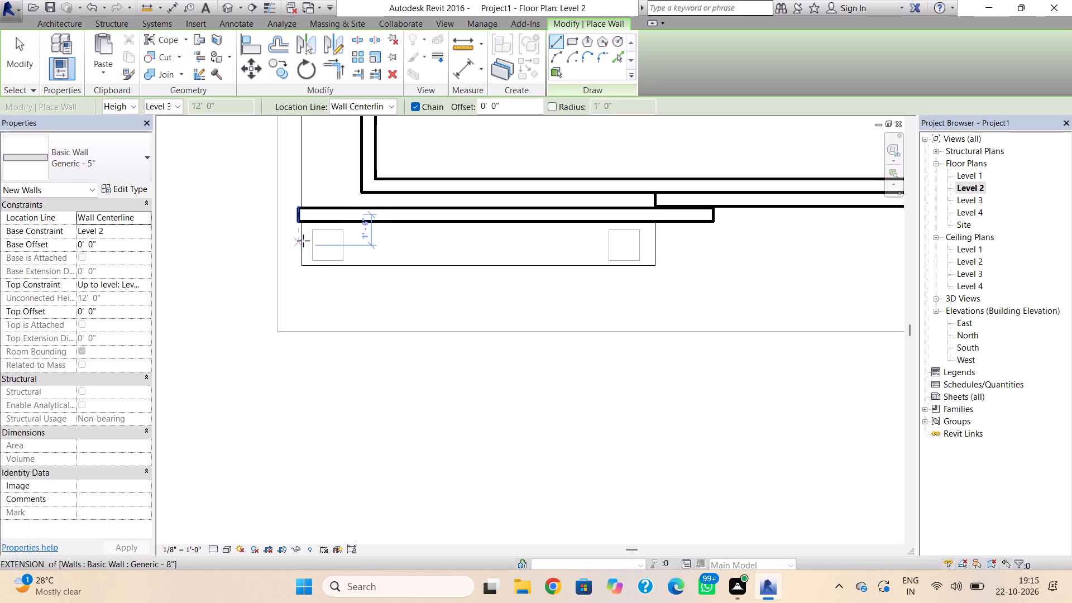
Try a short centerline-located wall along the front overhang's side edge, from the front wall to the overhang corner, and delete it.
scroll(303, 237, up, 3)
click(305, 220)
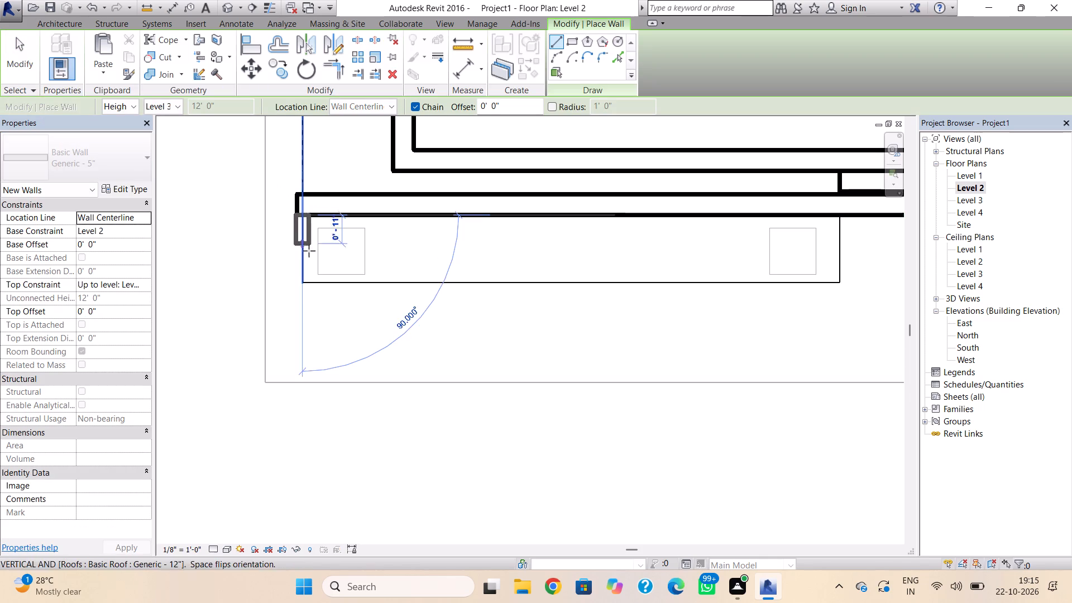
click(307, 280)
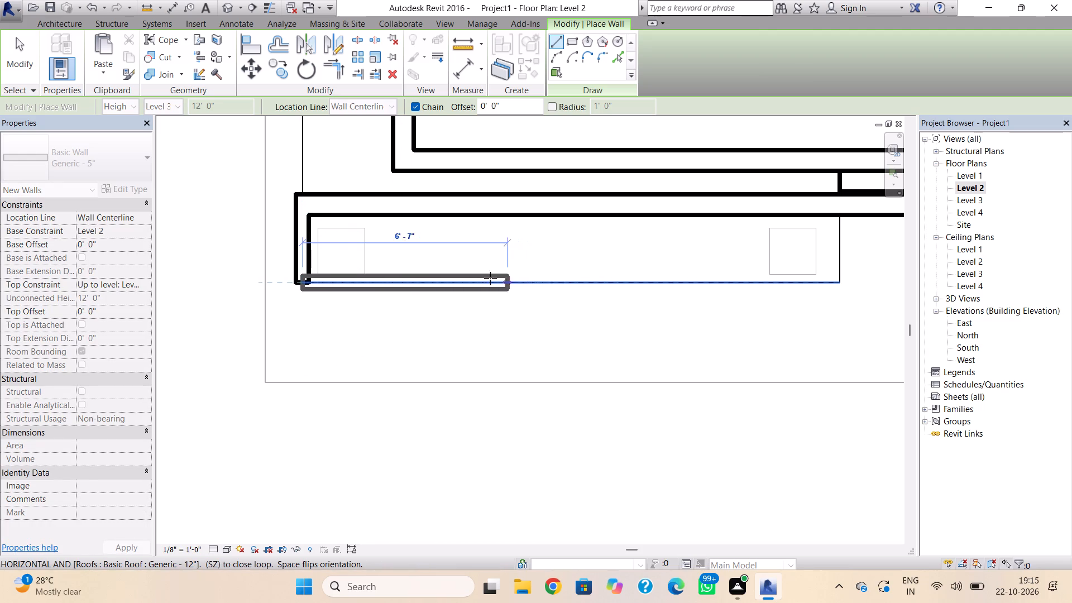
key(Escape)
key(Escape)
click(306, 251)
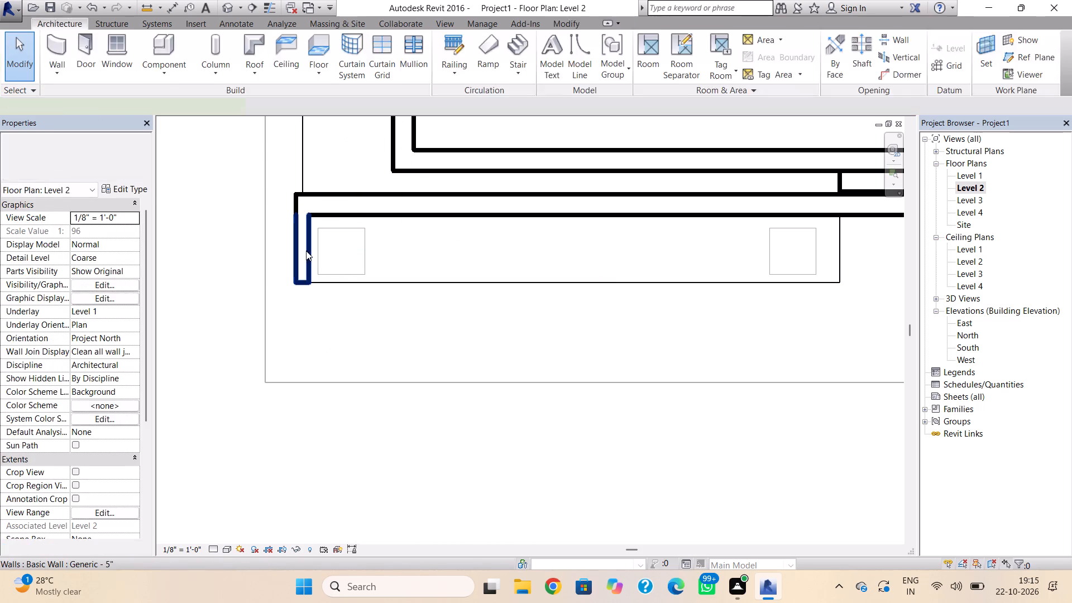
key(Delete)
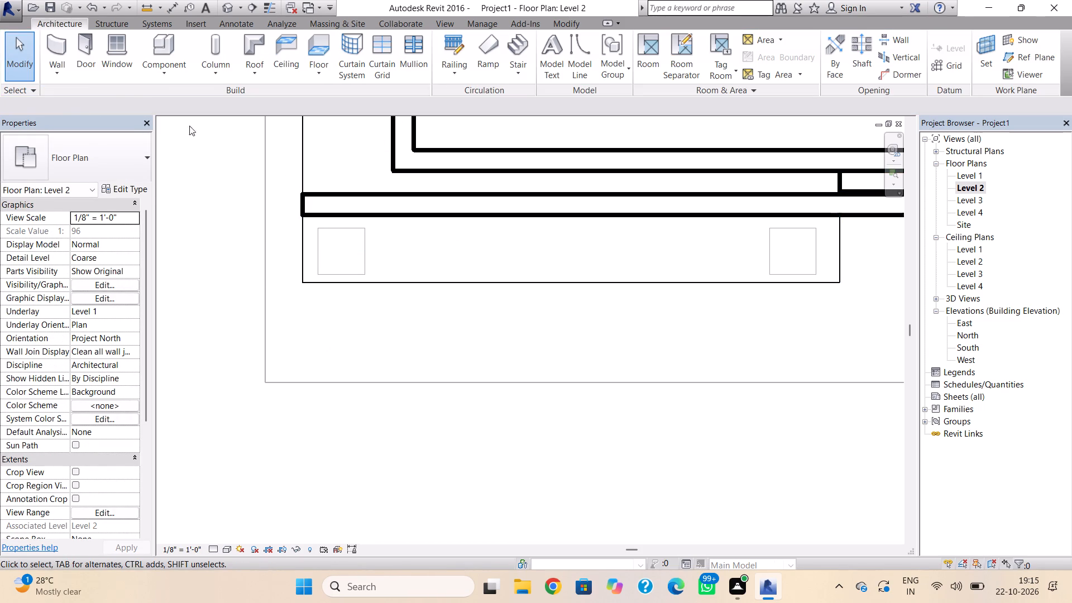
Draw three connected Generic - 5" walls along the front overhang's outer edges, located by Finish Face: Exterior, closing back to the front wall.
click(60, 50)
click(360, 103)
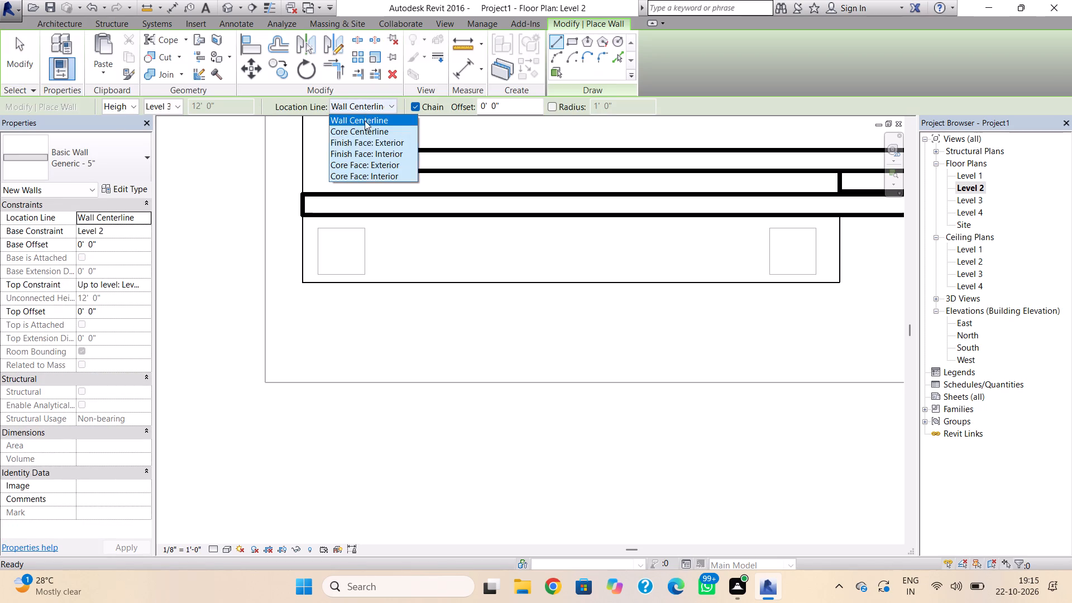
click(363, 143)
scroll(311, 223, up, 2)
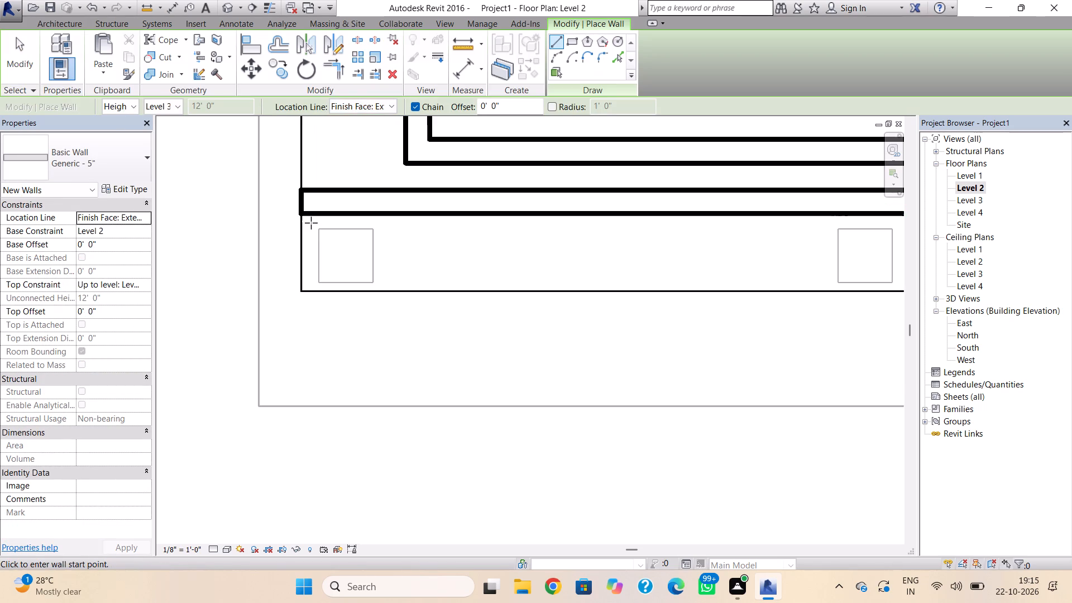
click(302, 217)
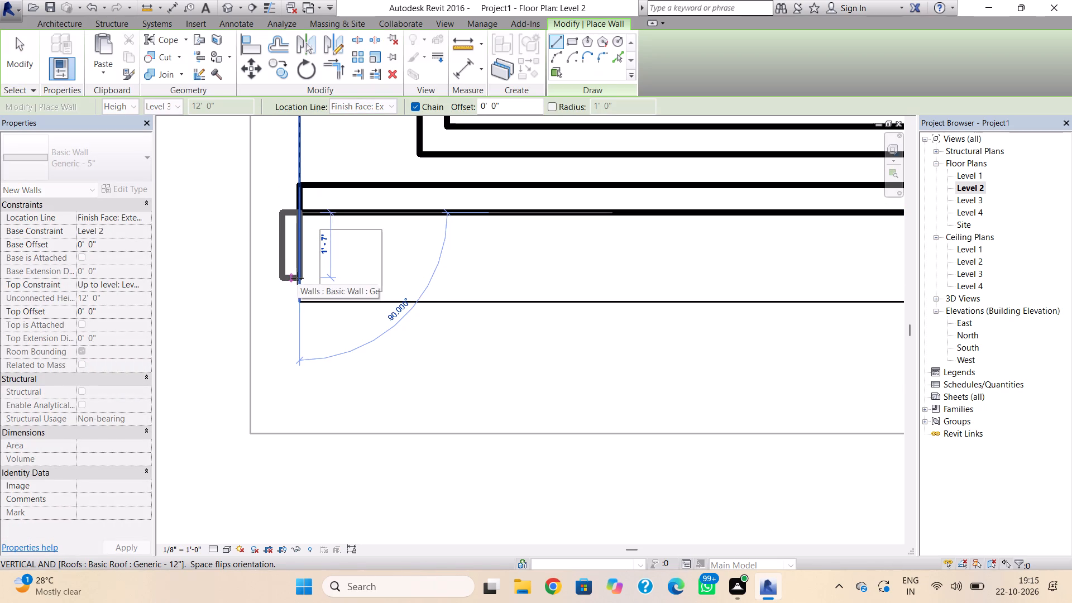
key(space)
click(300, 298)
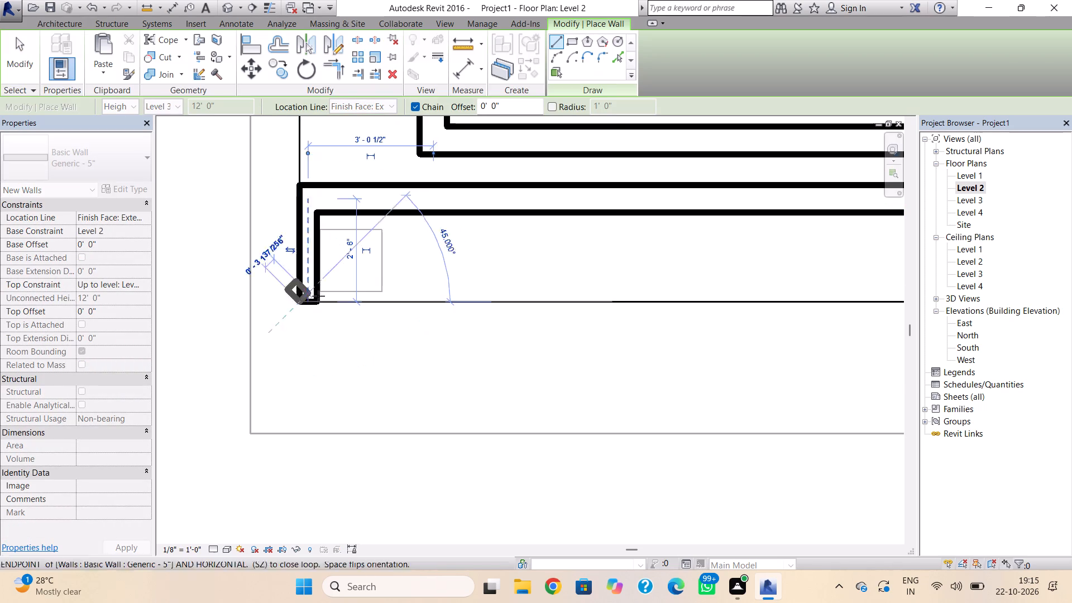
scroll(662, 296, down, 2)
middle_drag(641, 304, 353, 312)
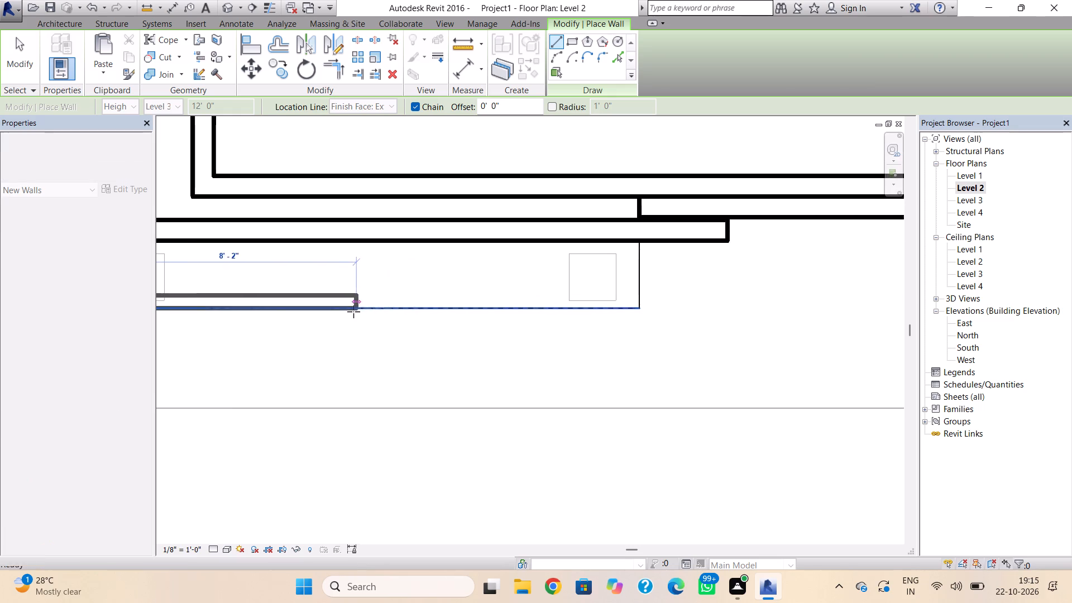
click(634, 304)
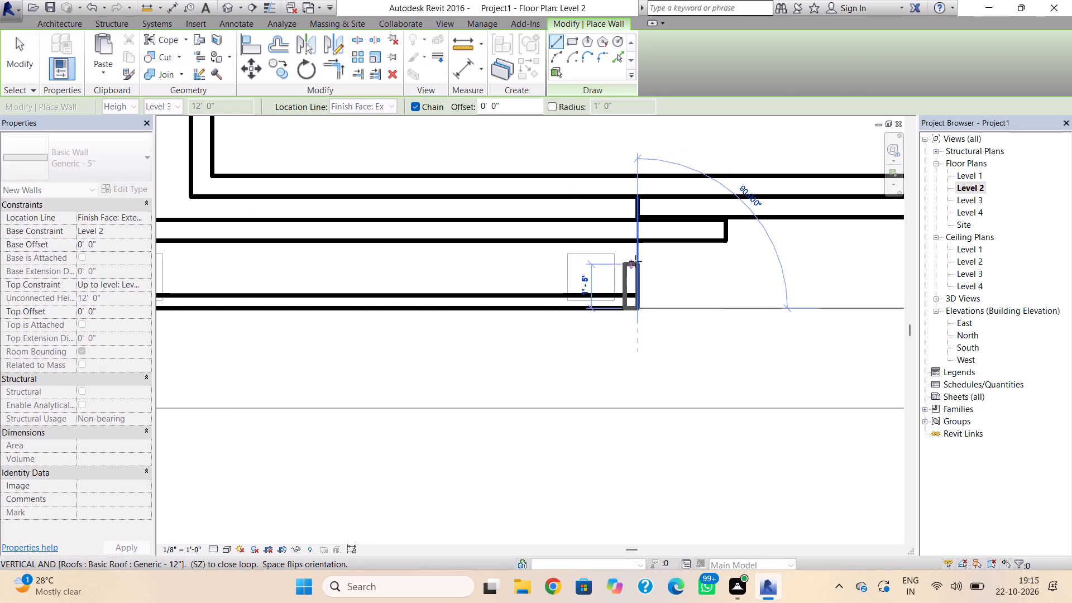
click(634, 242)
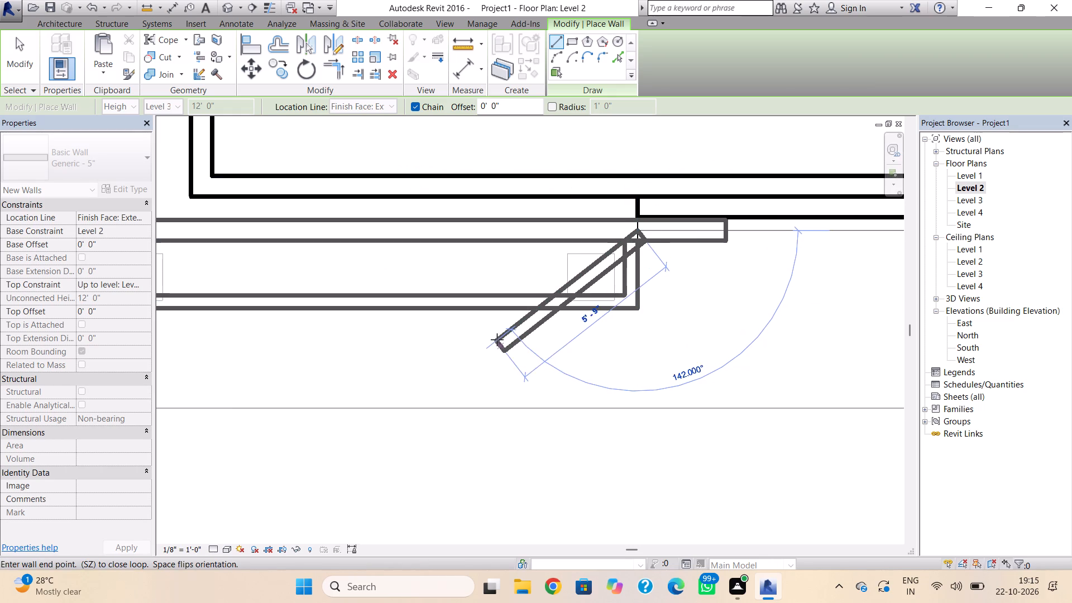
key(Escape)
key(Escape)
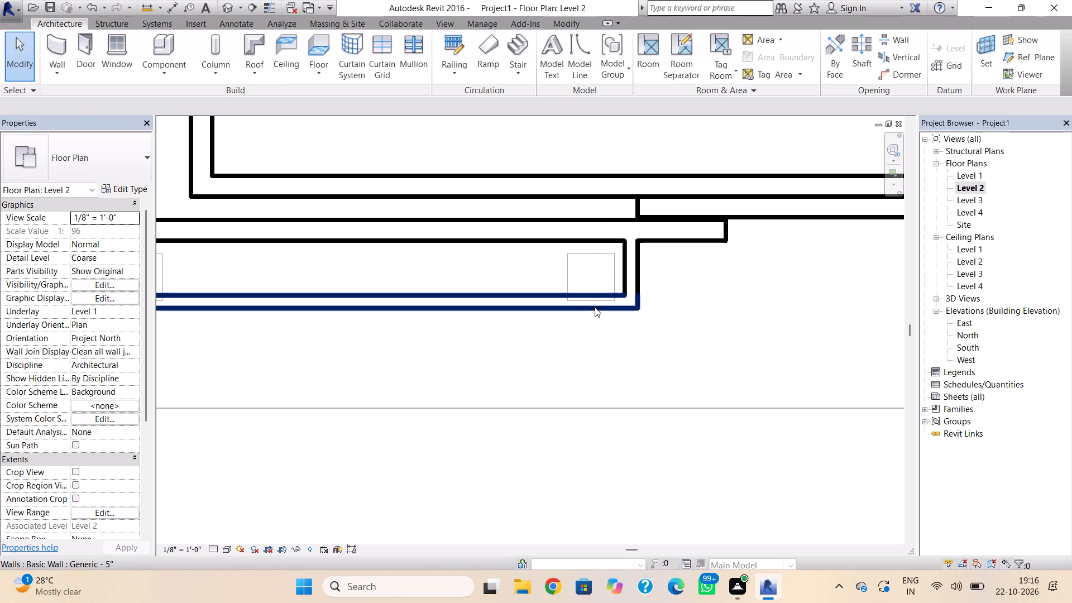
In the 3D view, set the top offset of all three new overhang enclosure walls to 1' above Level 3.
click(232, 6)
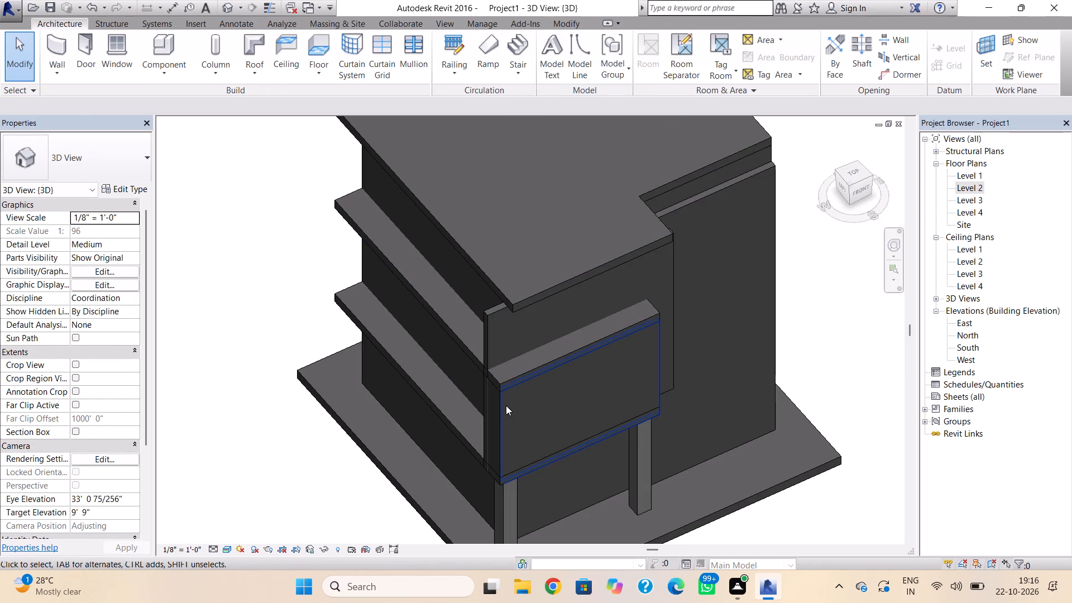
shift+click(506, 405)
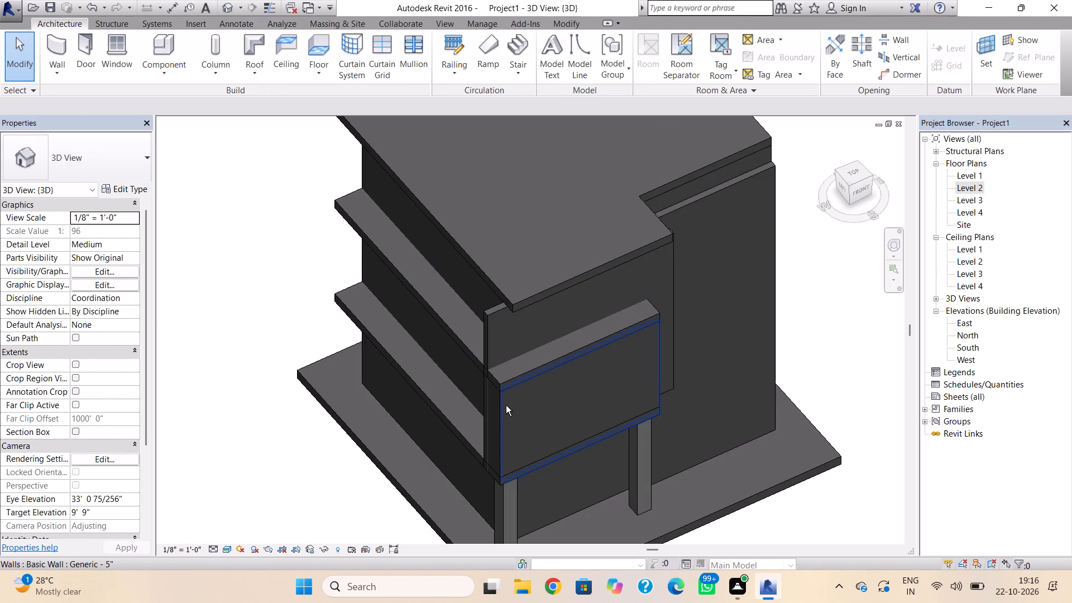
ctrl+click(526, 383)
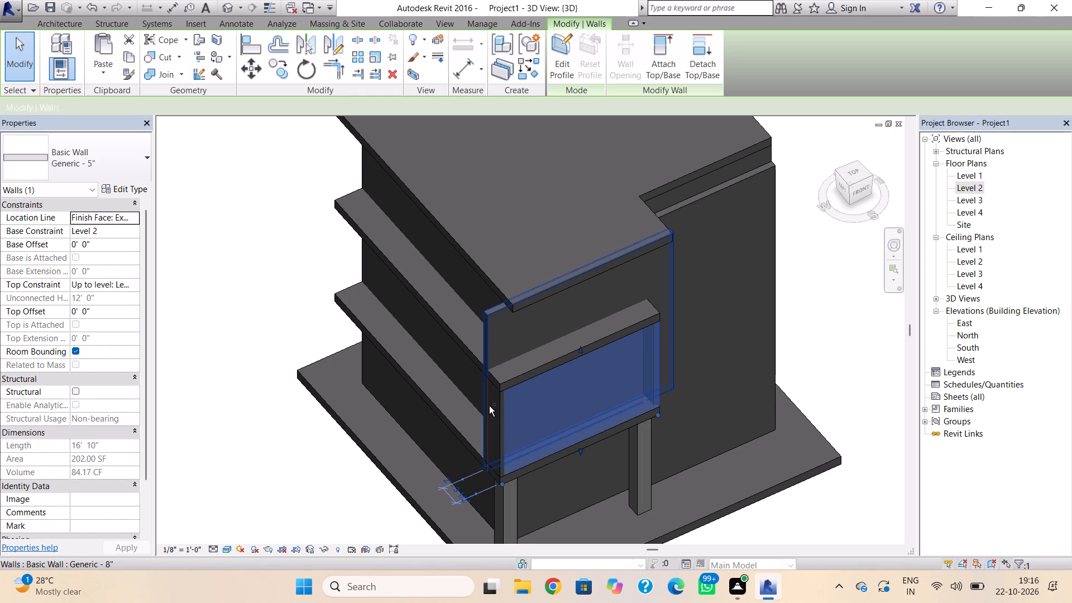
ctrl+click(496, 403)
scroll(495, 393, up, 2)
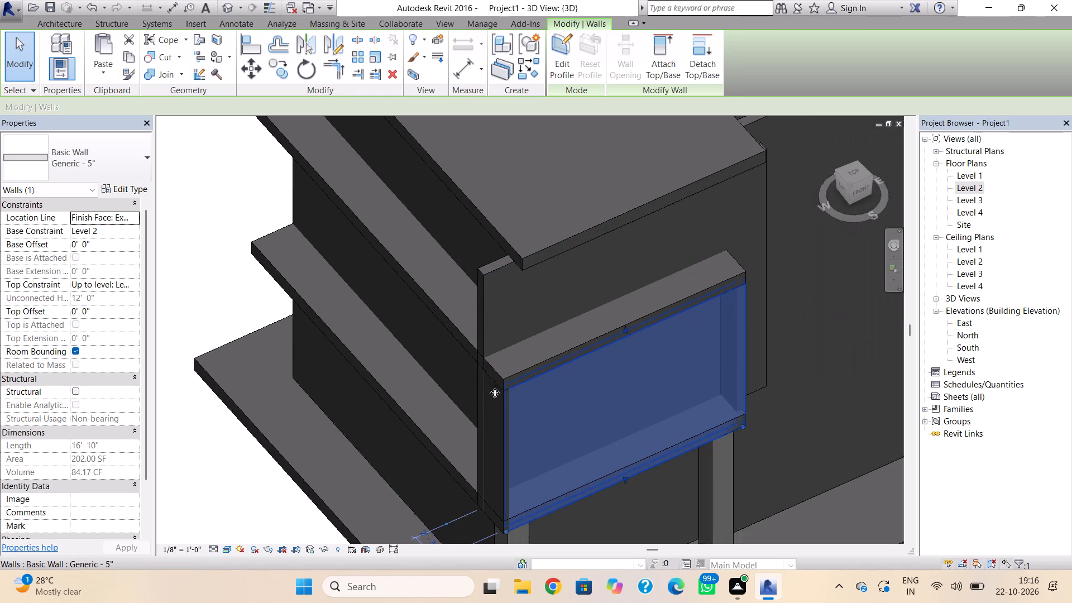
scroll(495, 393, up, 4)
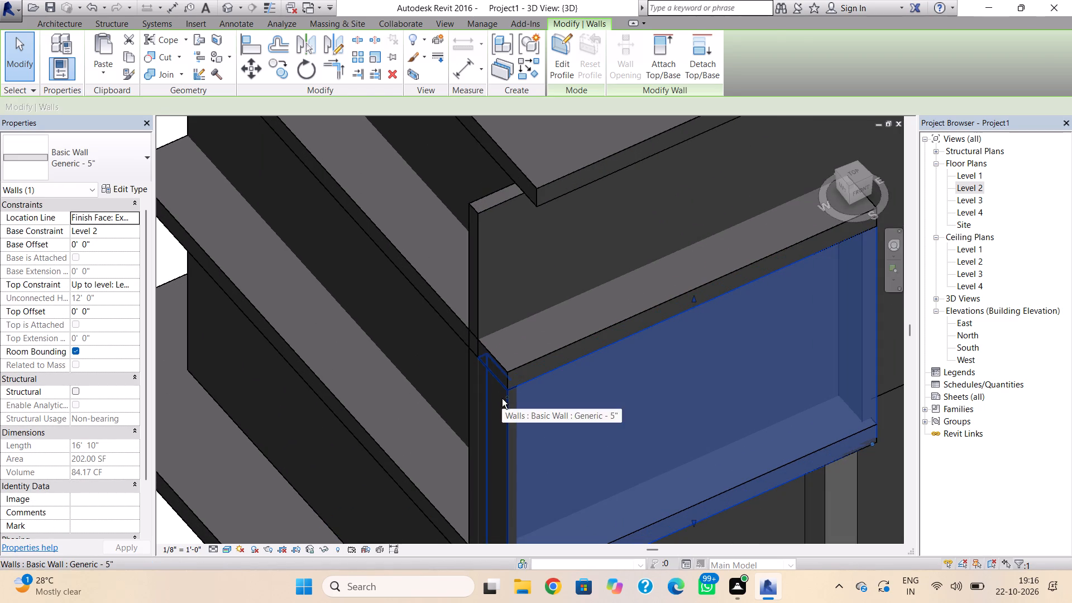
ctrl+click(502, 399)
shift+right_drag(672, 394, 662, 393)
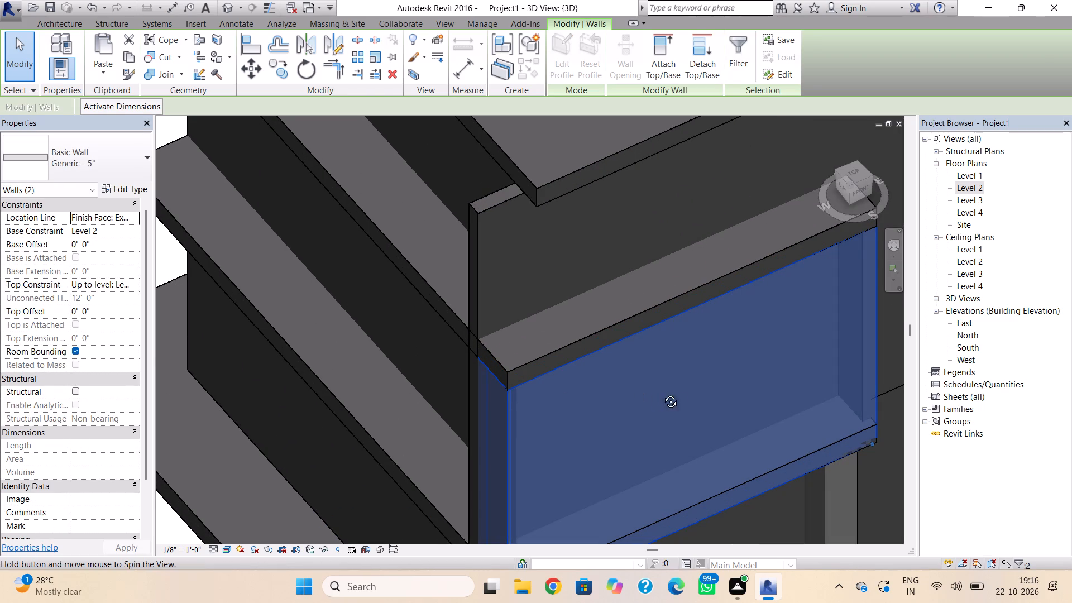
shift+right_drag(662, 393, 564, 379)
middle_drag(563, 379, 484, 318)
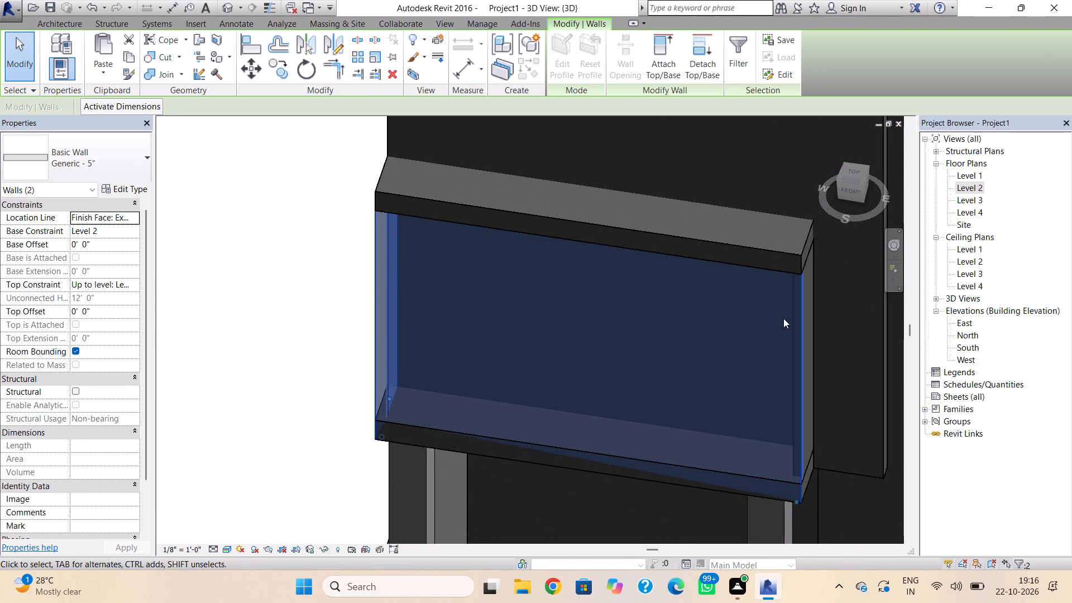
ctrl+right_drag(785, 319, 751, 332)
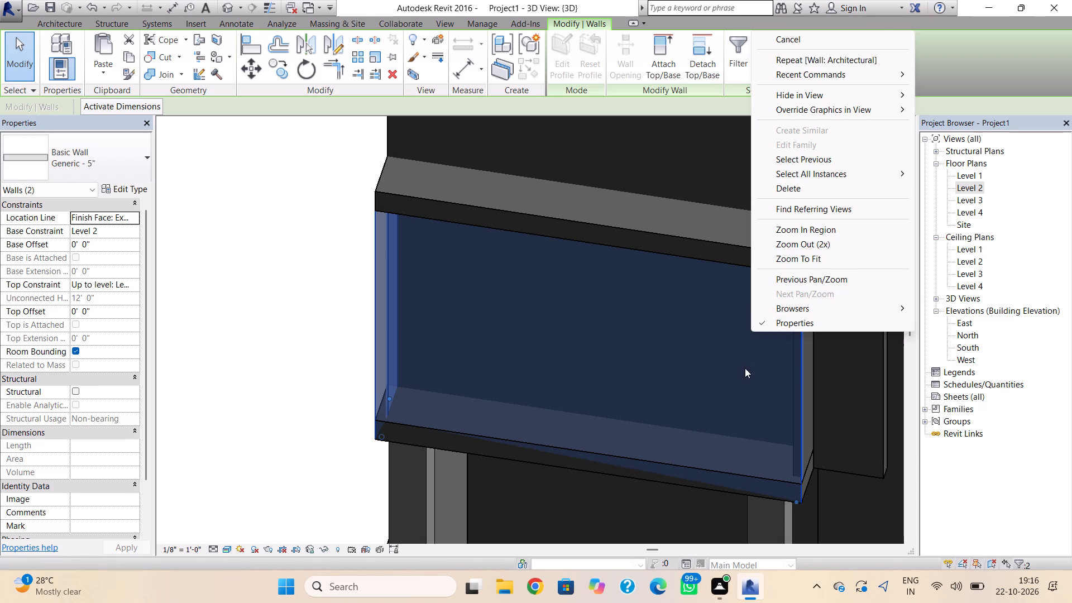
key(Escape)
shift+right_drag(795, 367, 726, 378)
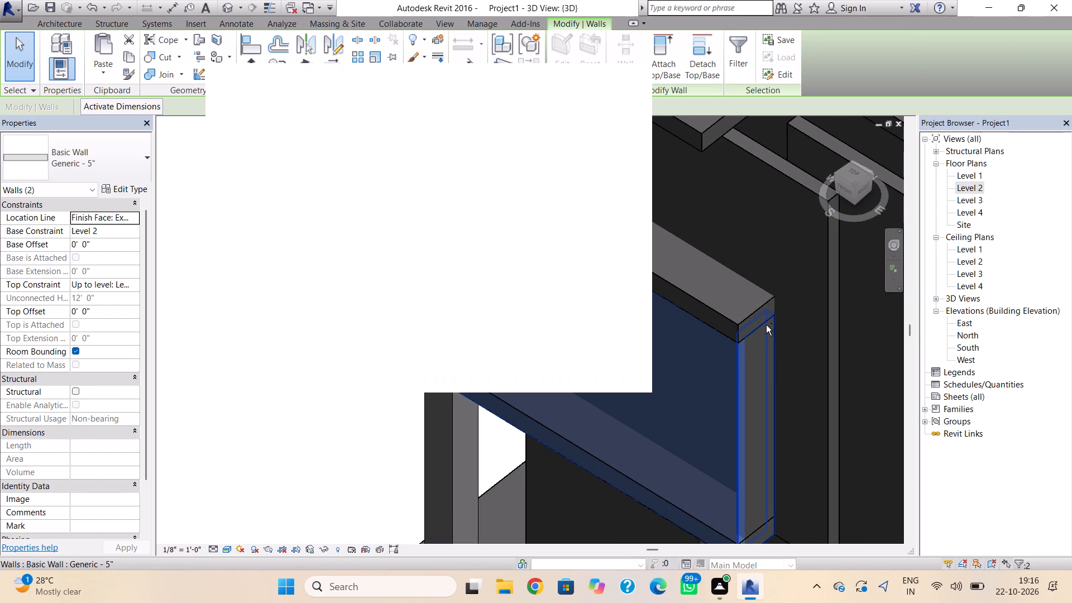
ctrl+click(766, 325)
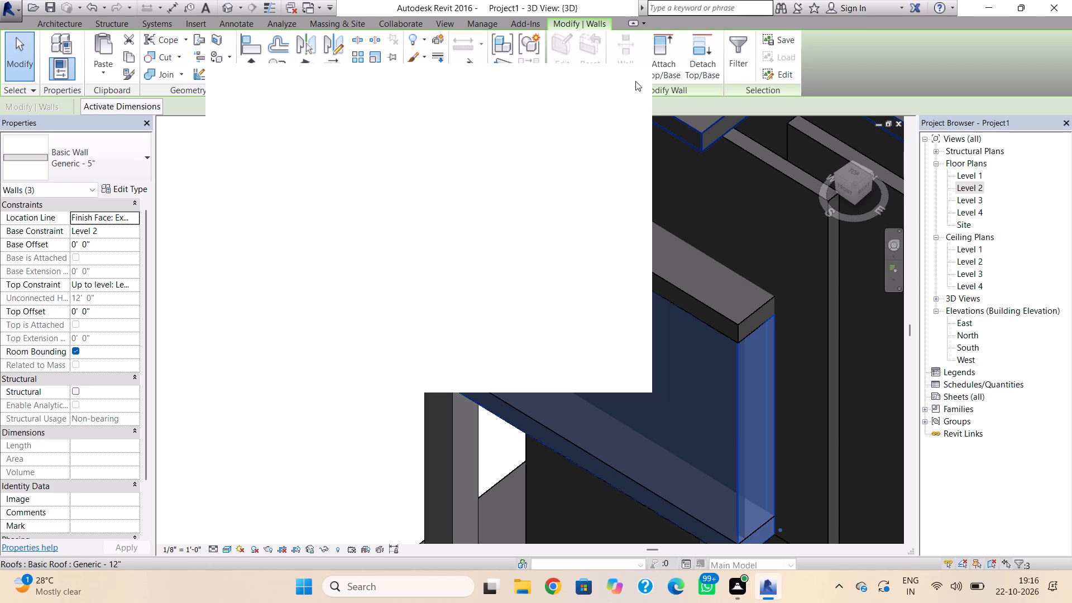
click(626, 83)
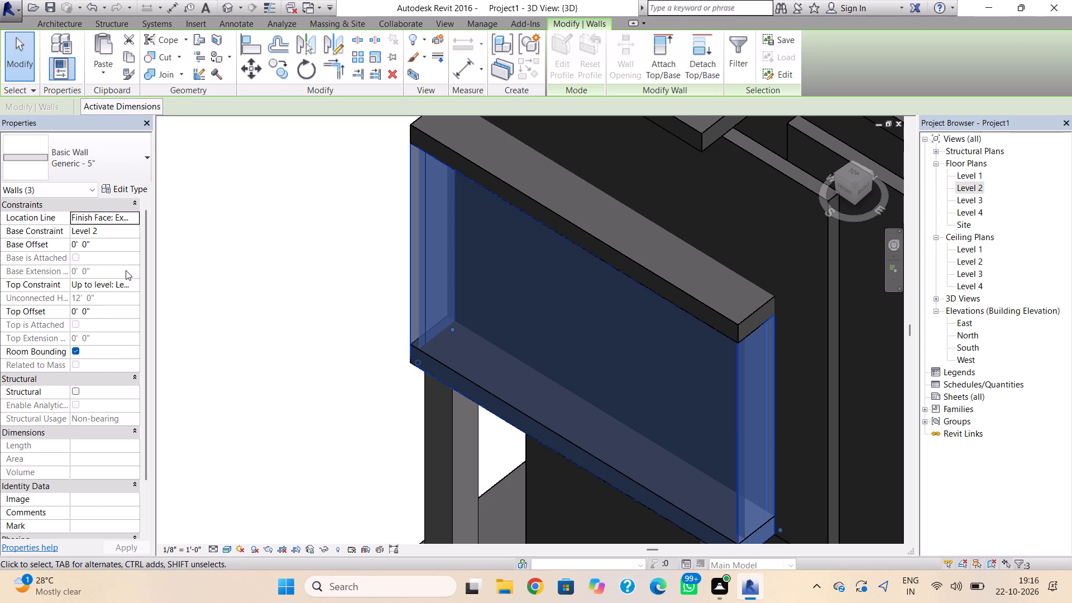
click(131, 283)
click(131, 283)
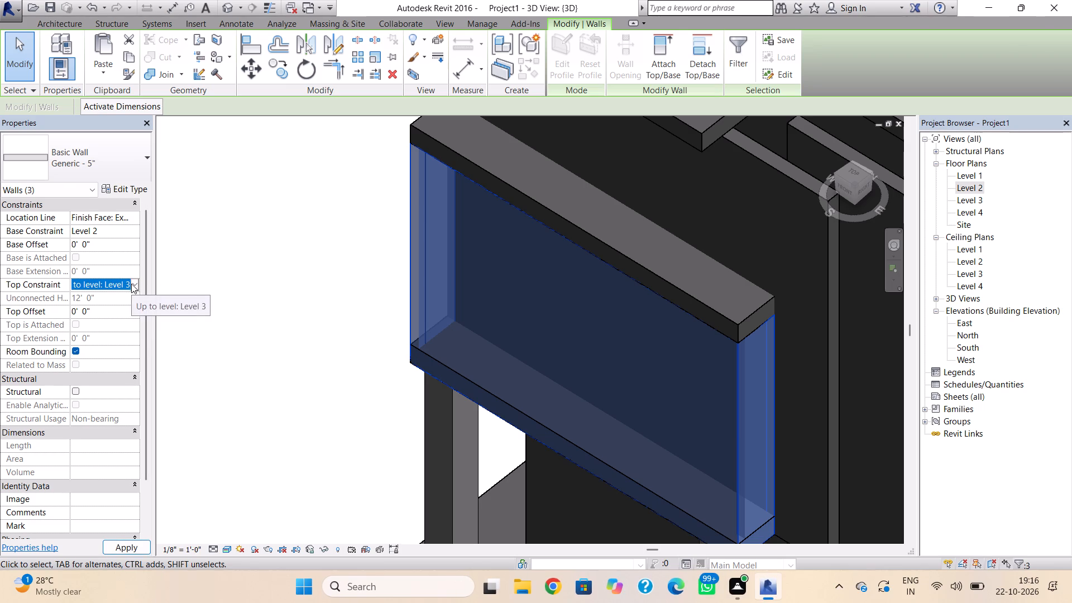
click(127, 309)
drag(127, 309, 61, 319)
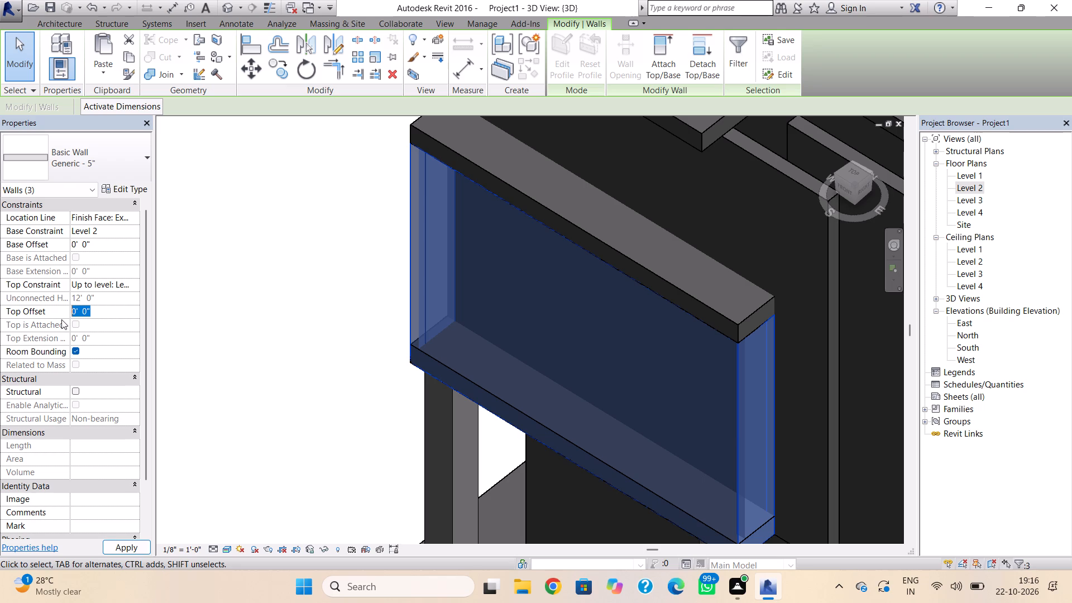
text(1')
key(Return)
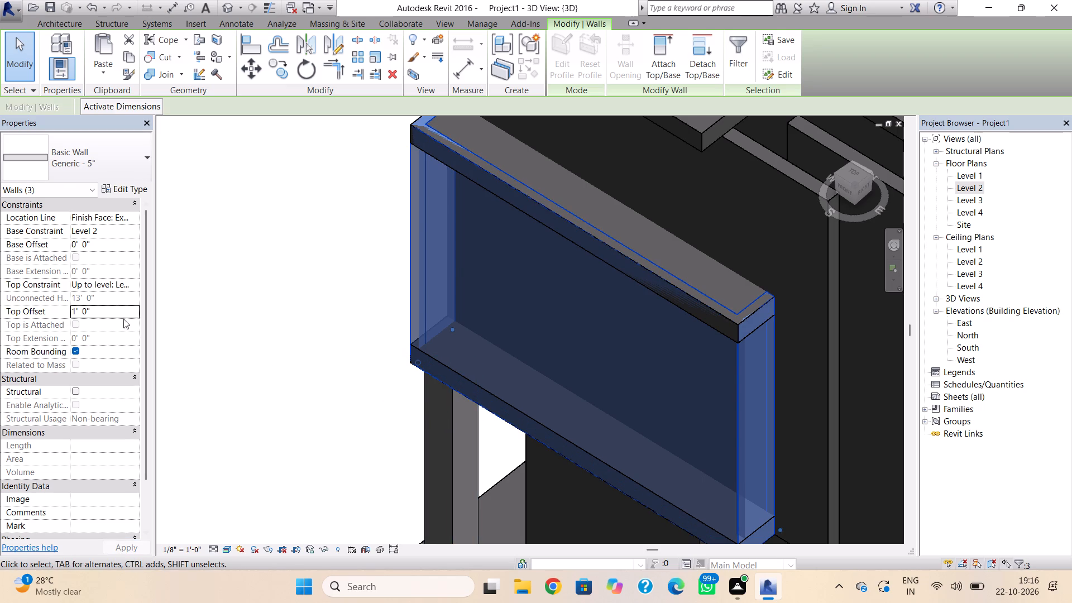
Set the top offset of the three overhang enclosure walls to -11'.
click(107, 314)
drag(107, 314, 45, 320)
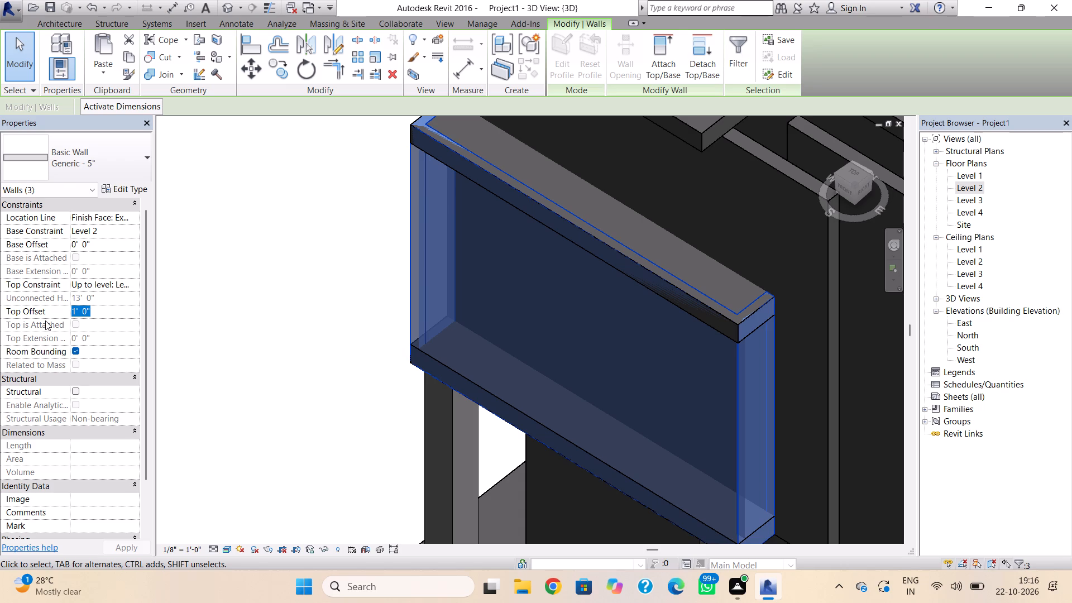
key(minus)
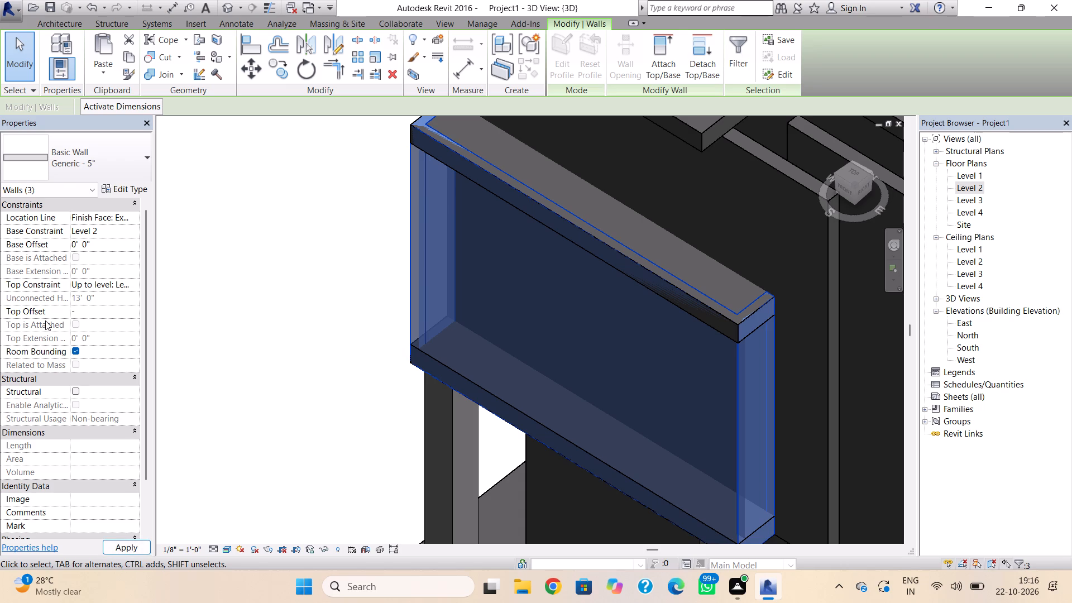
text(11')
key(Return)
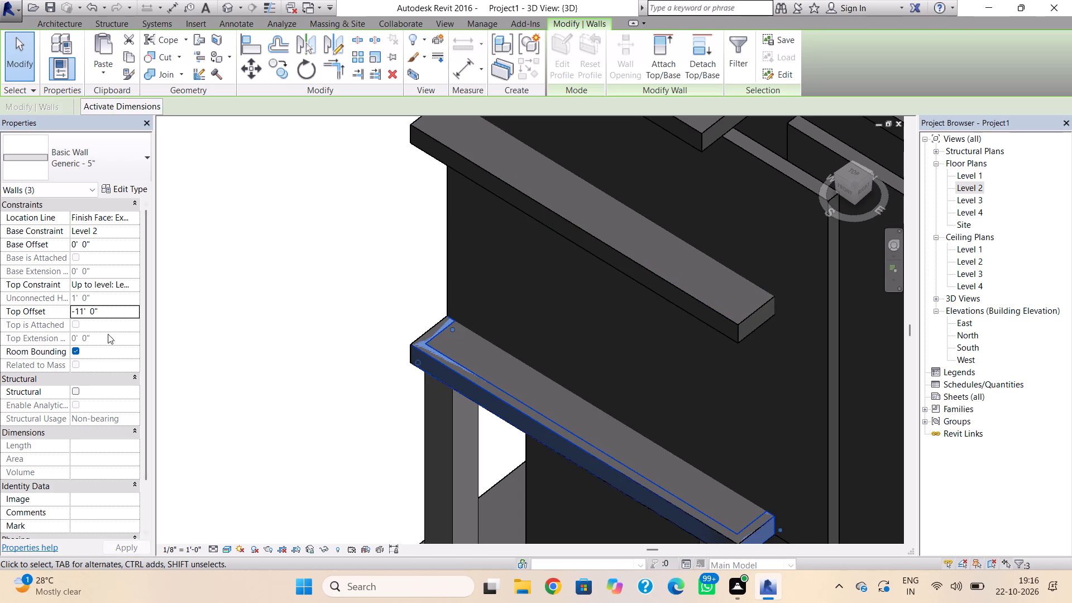
Set the top offset of the three overhang enclosure walls to -10' to form a low parapet.
click(112, 311)
key(BackSpace)
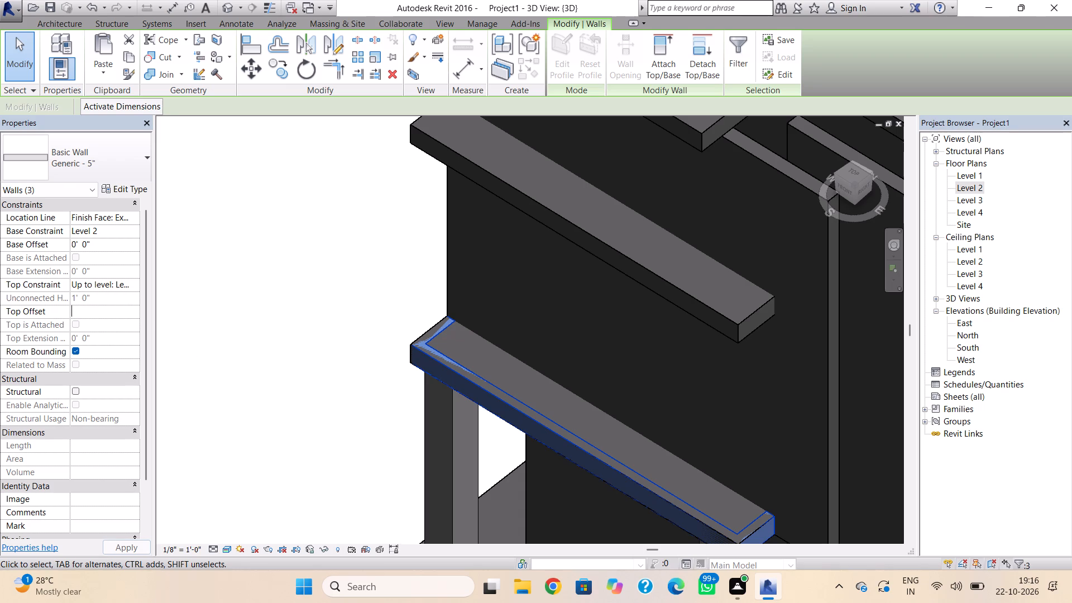
key(minus)
text(10')
key(Return)
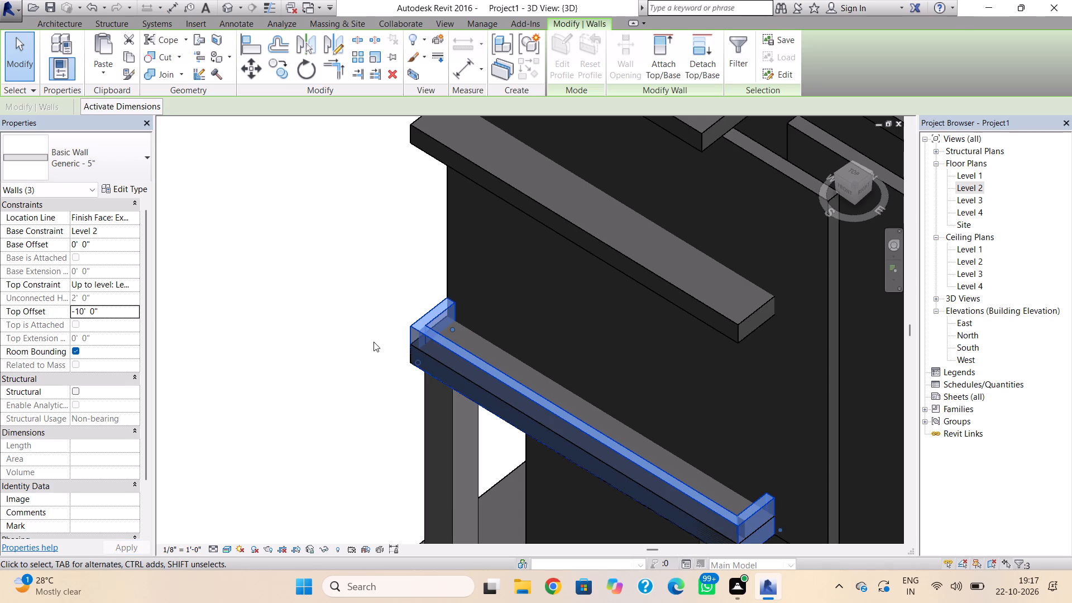
key(Escape)
scroll(456, 382, down, 1)
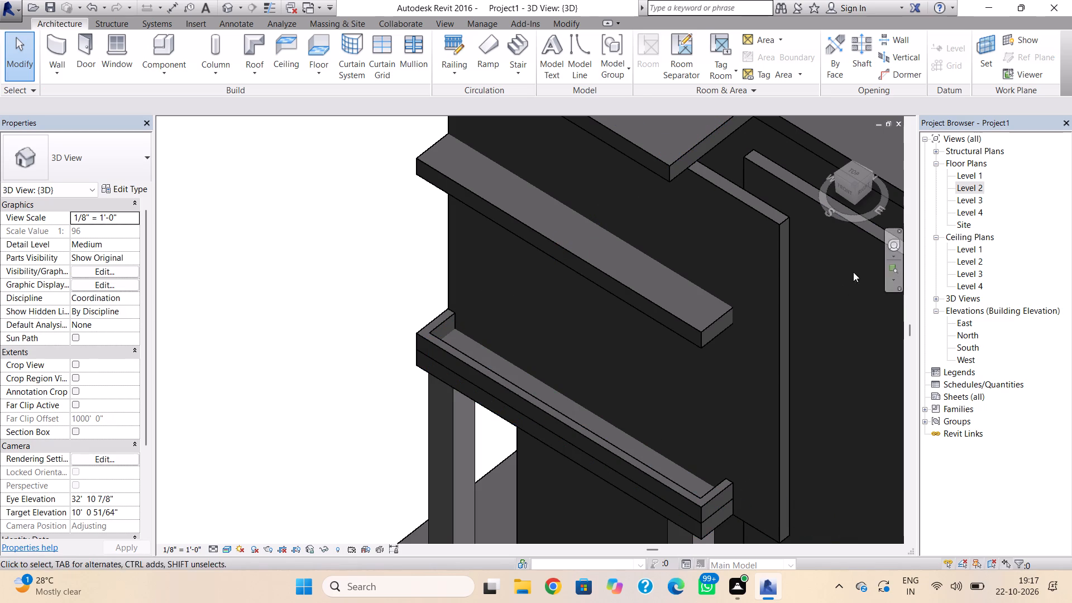
In the Level 2 floor plan, nudge the front enclosure wall outward, away from the columns.
double_click(962, 186)
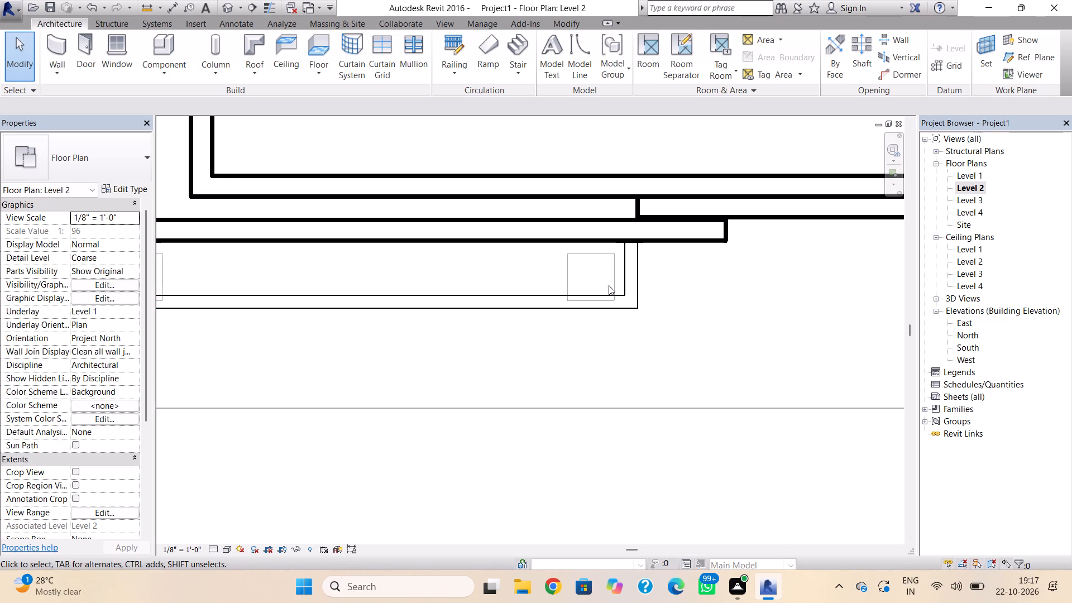
click(590, 301)
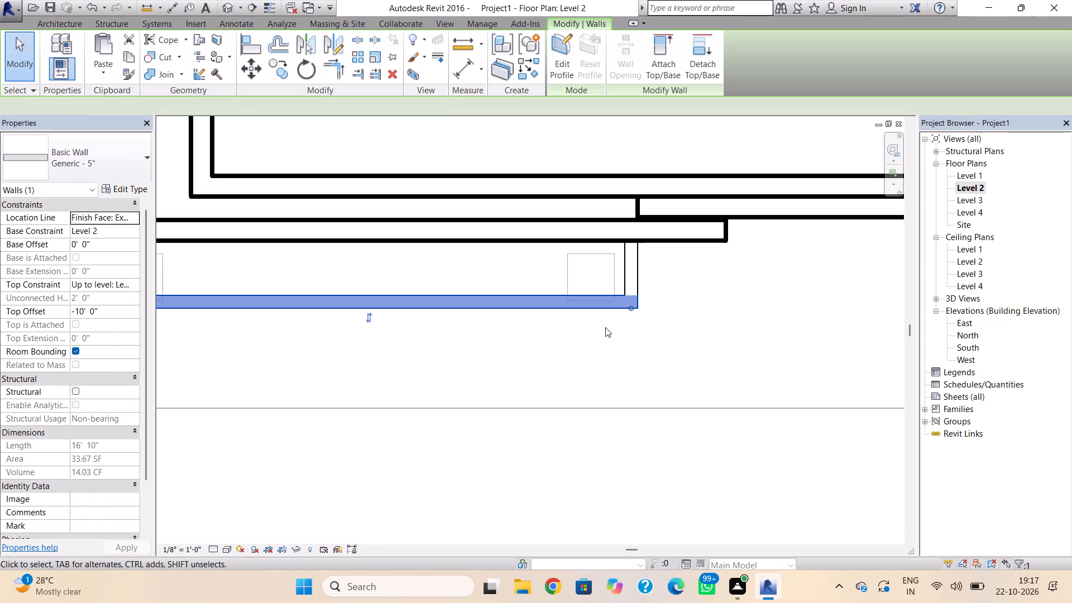
key(Down)
key(Down)
key(Down)
key(Down)
key(Down)
key(Down)
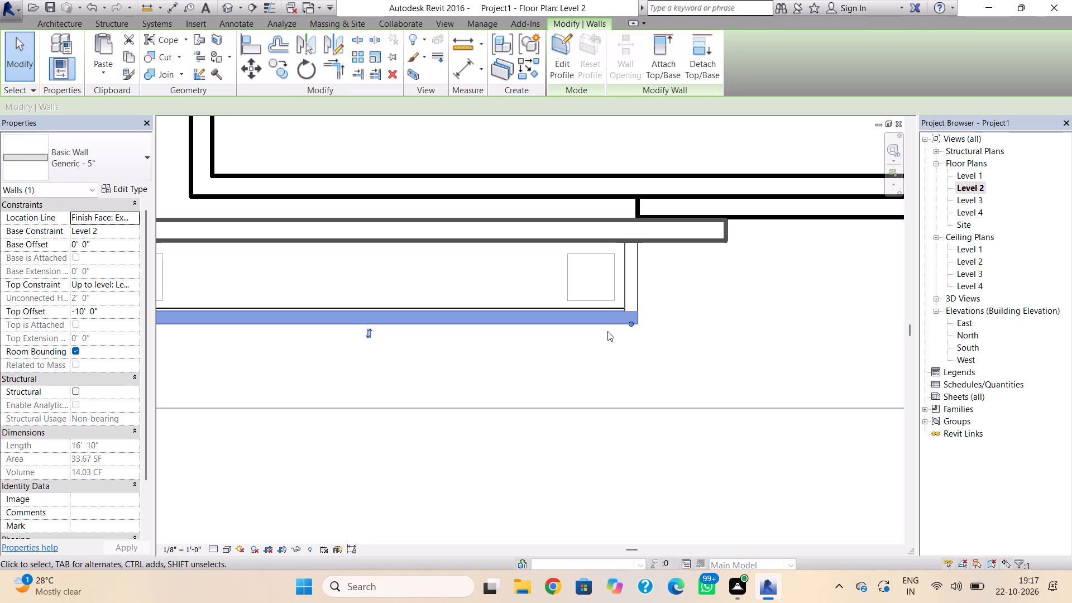
key(Down)
key(Down)
Edit the Level 2 roof footprint and nudge the overhang's east edge inward to about 3 1/2" inside the east enclosure wall's centreline.
click(604, 309)
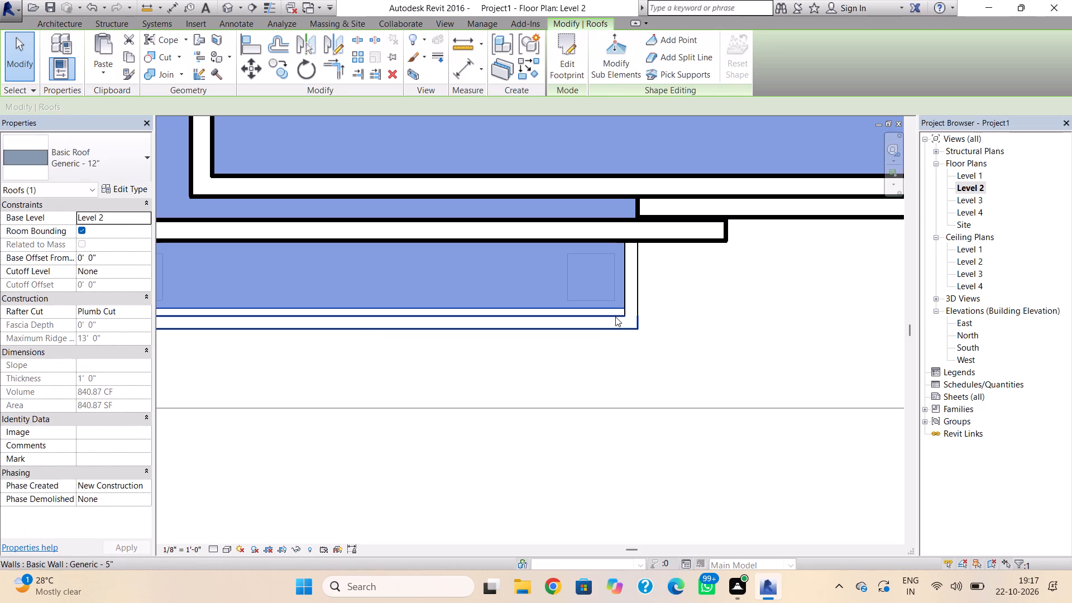
double_click(621, 308)
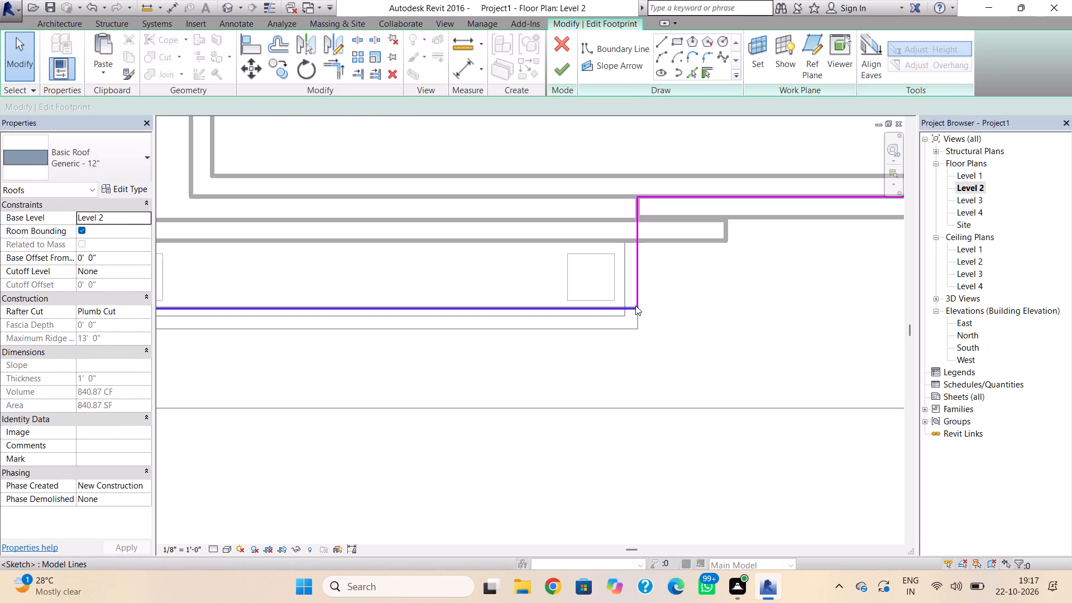
click(635, 300)
key(Left)
key(Left)
key(Left)
key(Left)
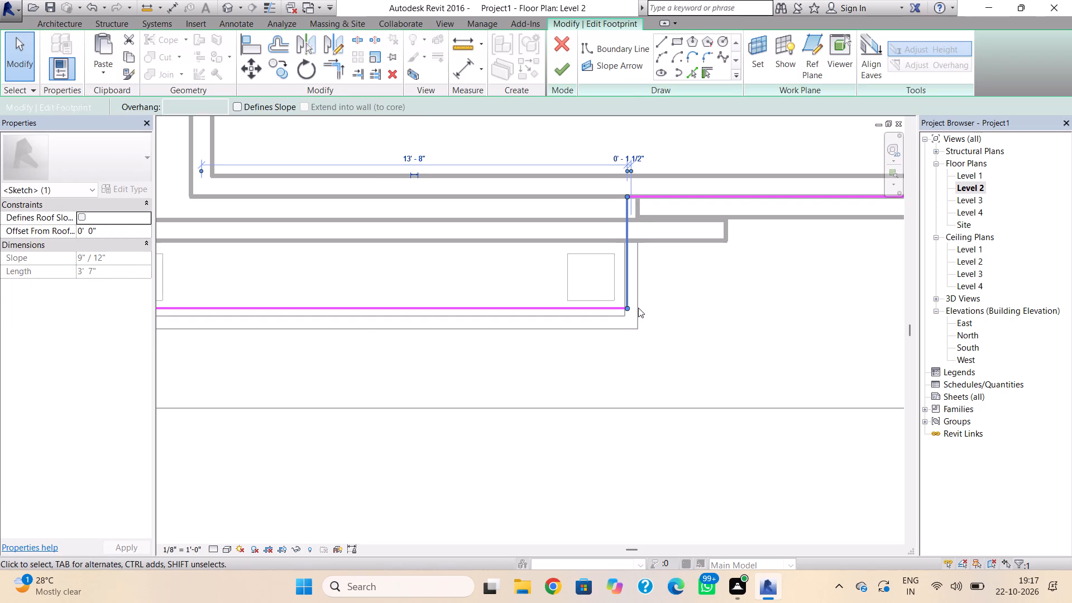
key(Left)
key(Left)
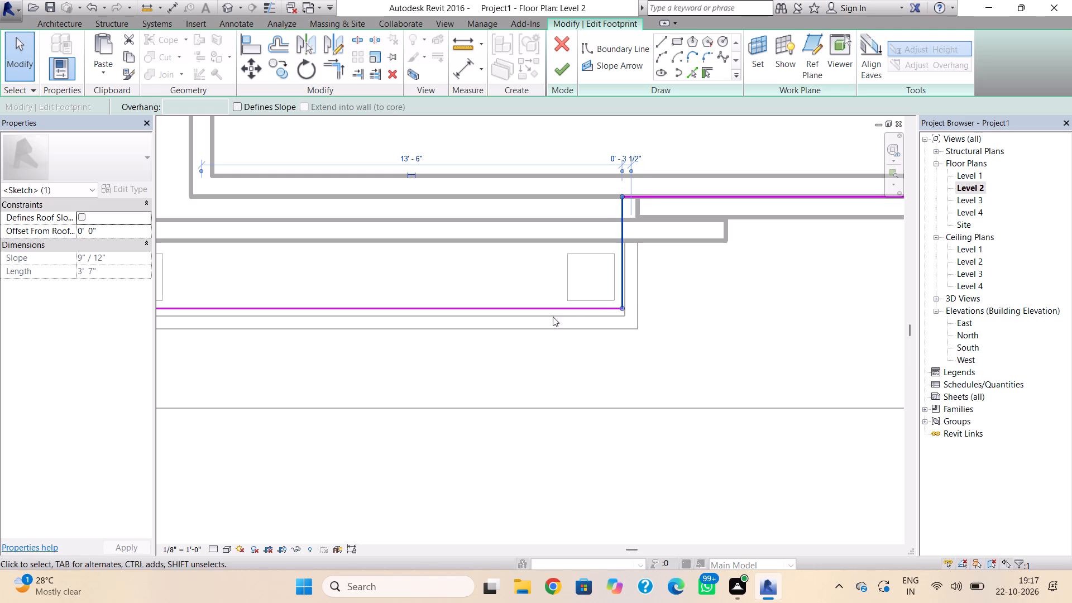
Nudge the footprint's west edge inward to about 3" inside the west enclosure wall's centreline.
middle_drag(556, 319, 732, 326)
click(279, 293)
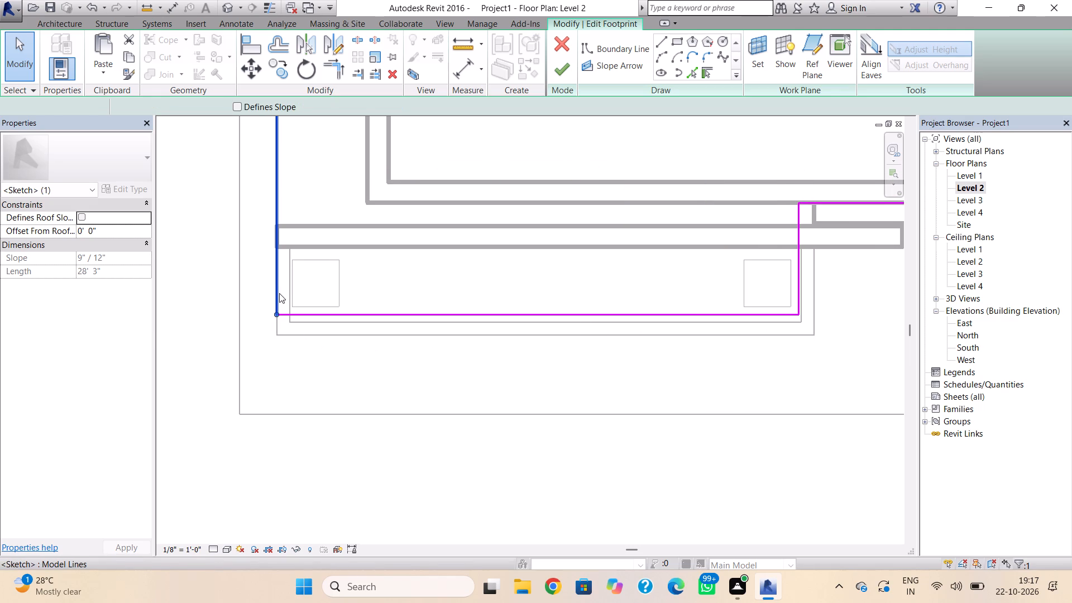
key(Right)
key(Right)
key(Right)
key(Right)
key(Right)
key(Right)
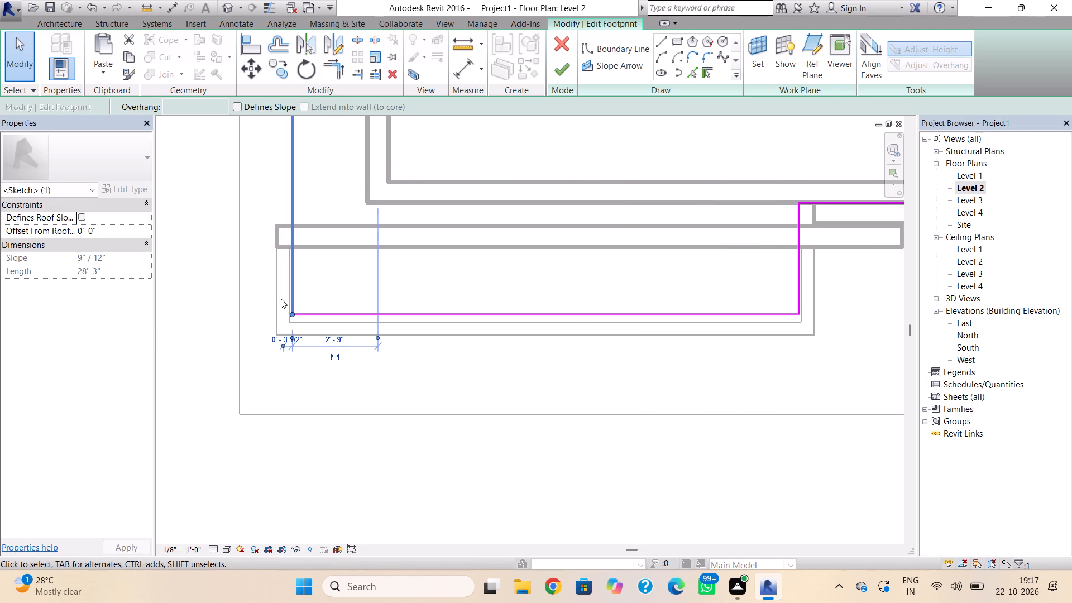
scroll(244, 290, up, 3)
scroll(328, 294, up, 3)
key(Left)
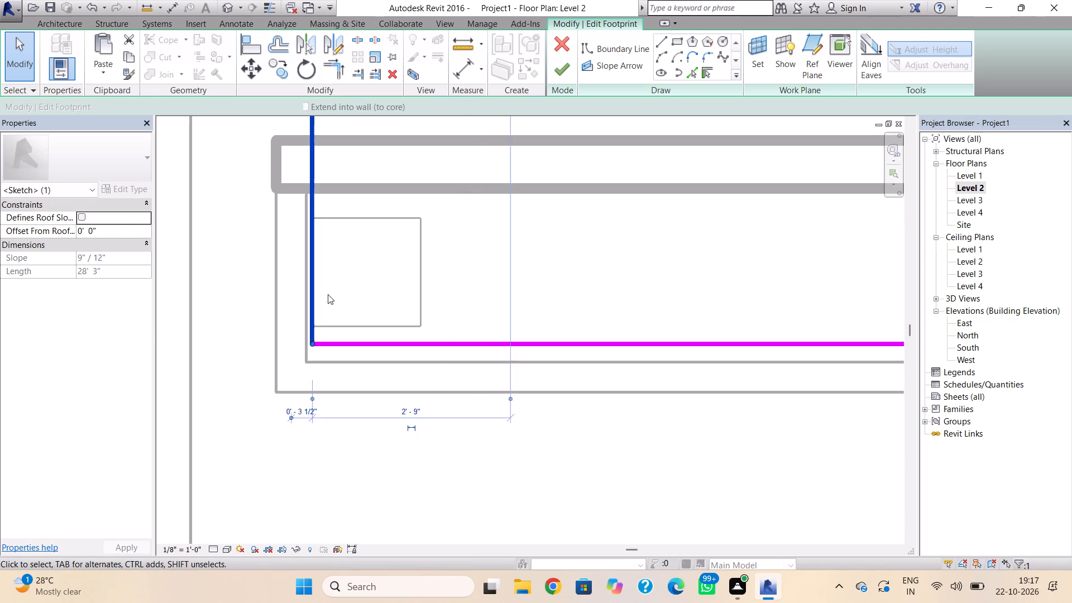
scroll(504, 320, down, 4)
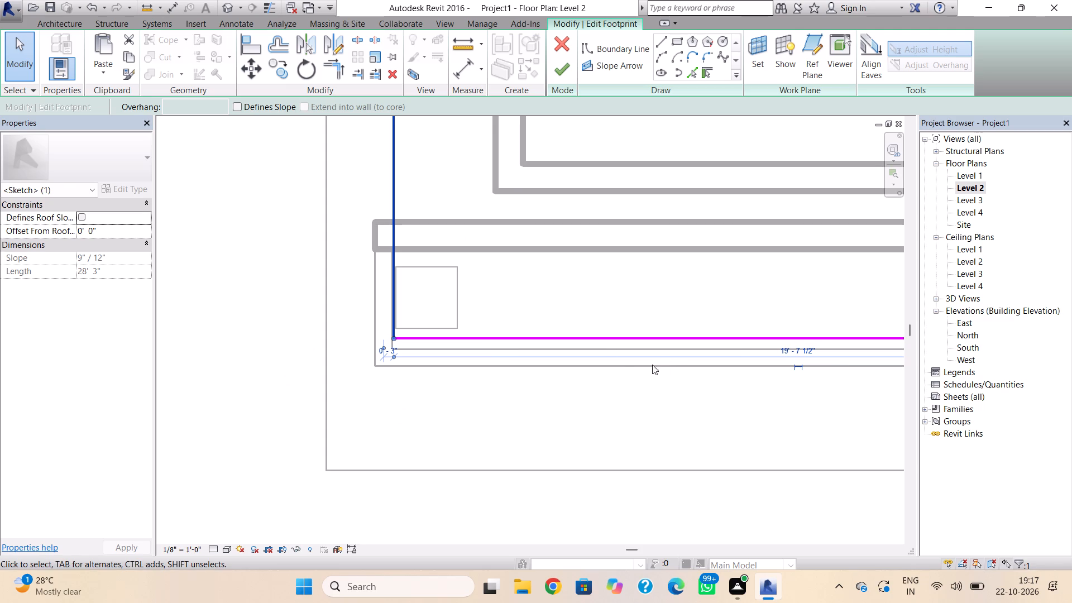
Finish the Level 2 roof footprint edit and cancel joining the walls to the roof.
key(Escape)
scroll(629, 375, down, 2)
middle_drag(628, 375, 451, 374)
click(516, 324)
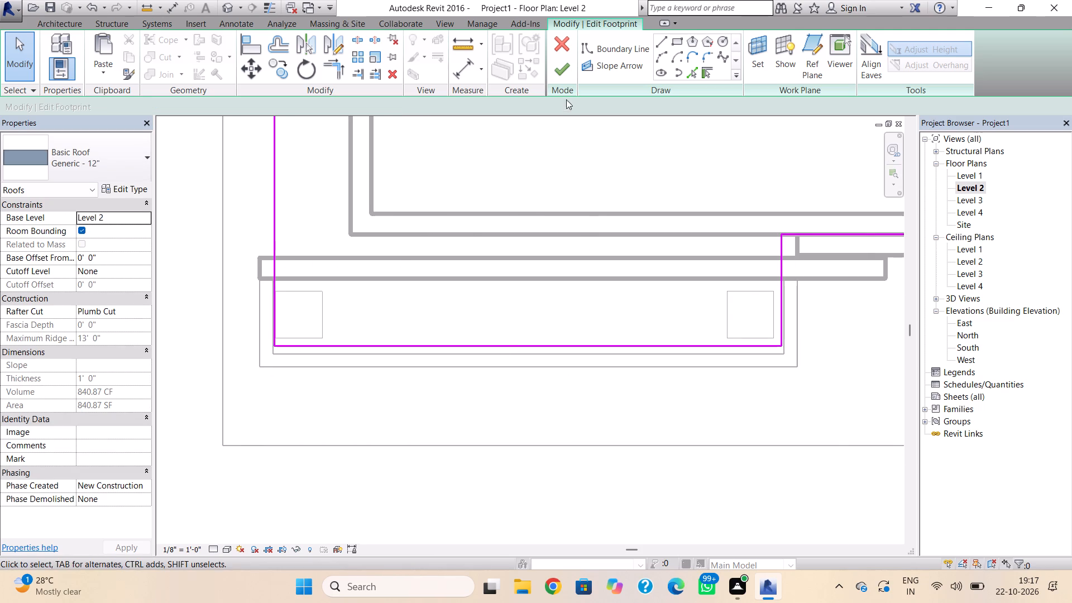
click(565, 73)
click(575, 299)
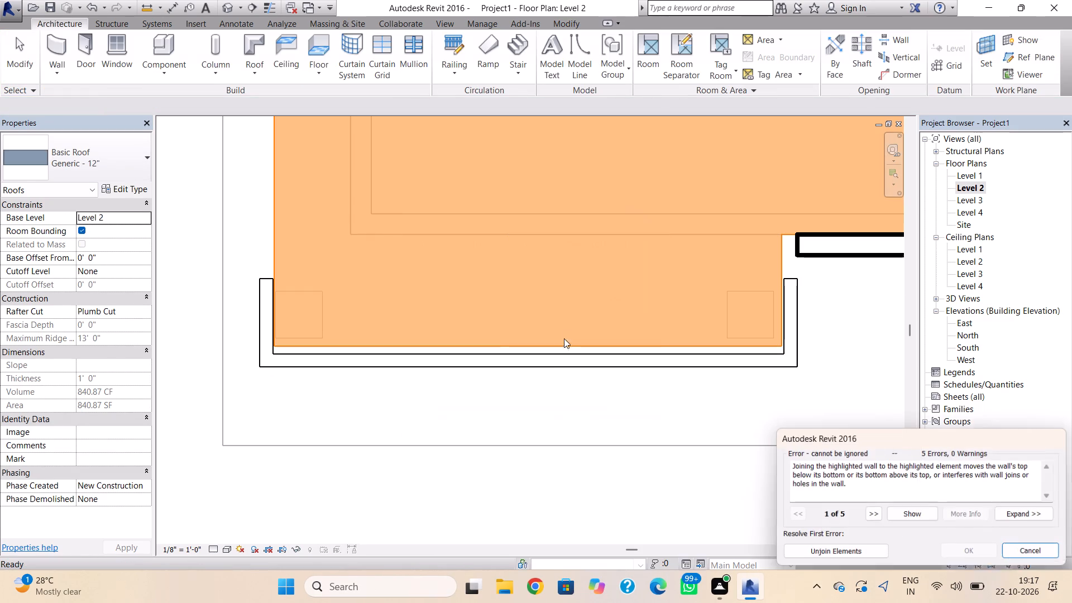
click(1022, 554)
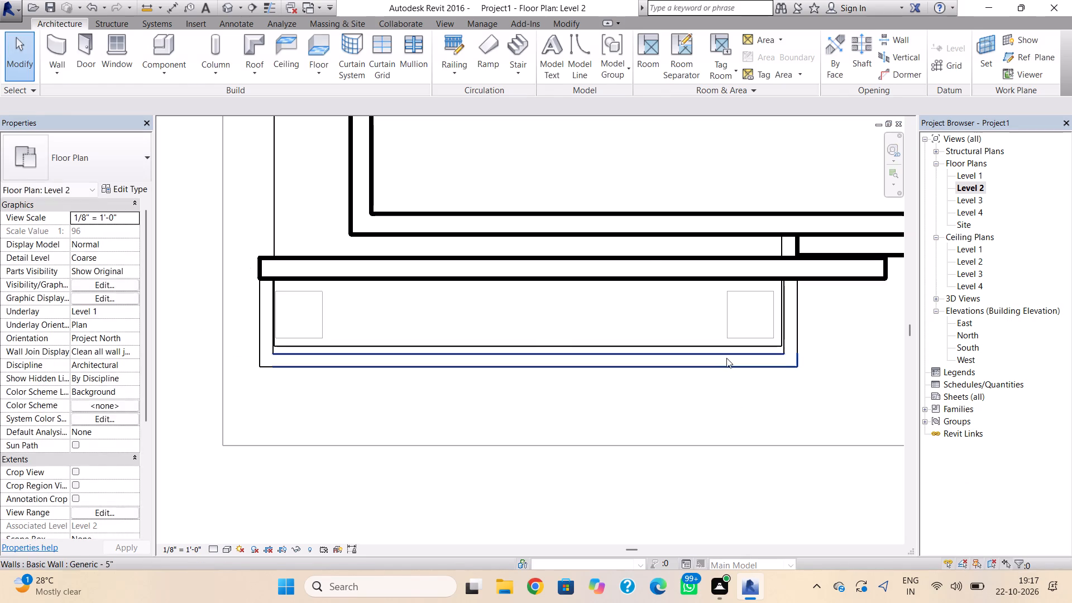
Nudge the front and east enclosure walls inward so they sit against the overhang's front and east edges.
click(726, 358)
key(Up)
key(Up)
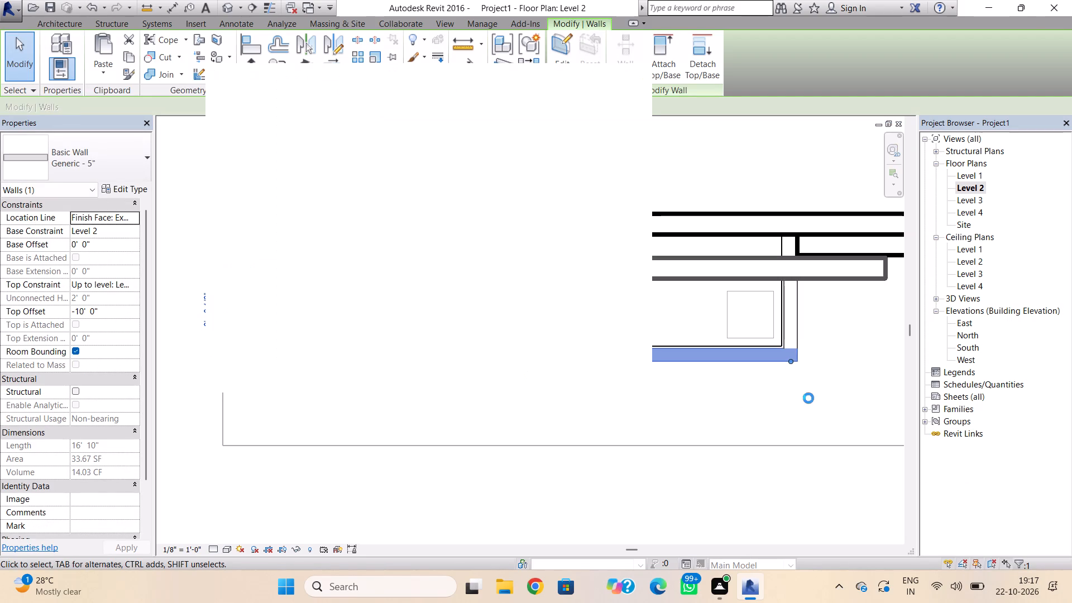
key(Up)
click(795, 331)
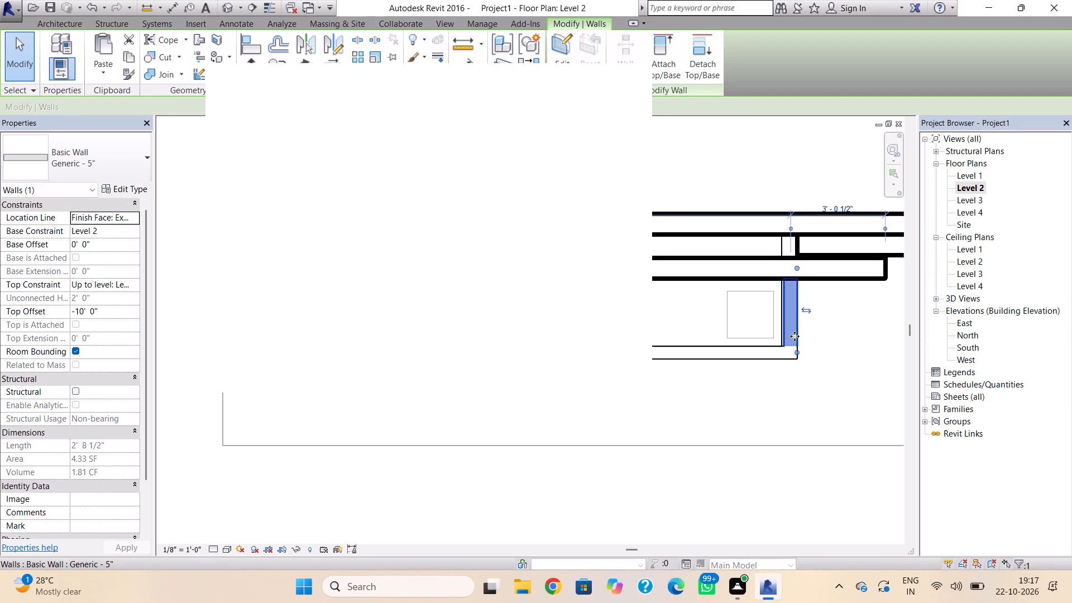
key(Left)
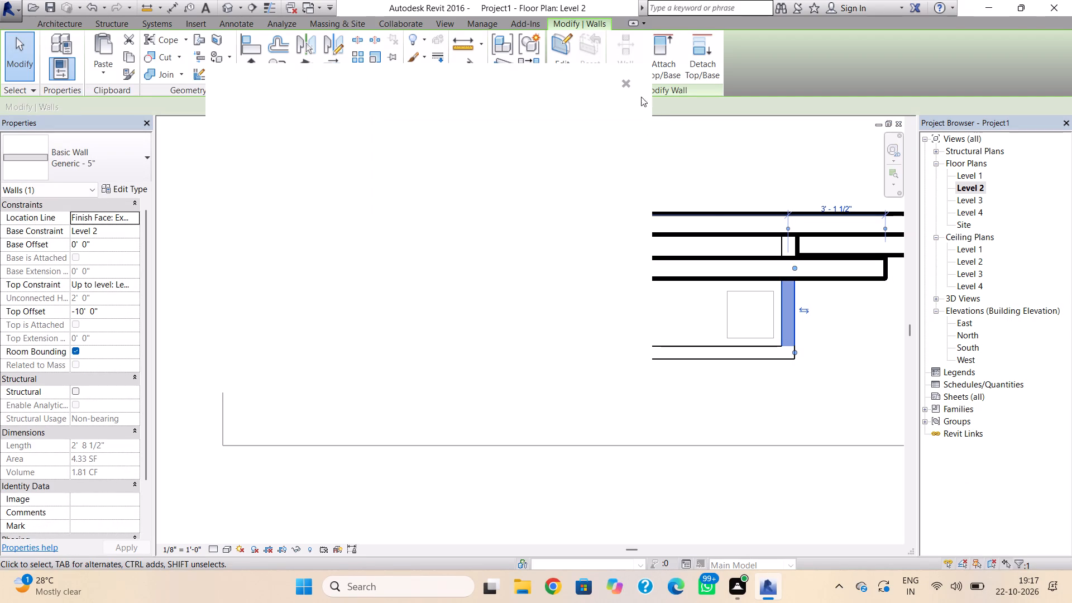
click(620, 84)
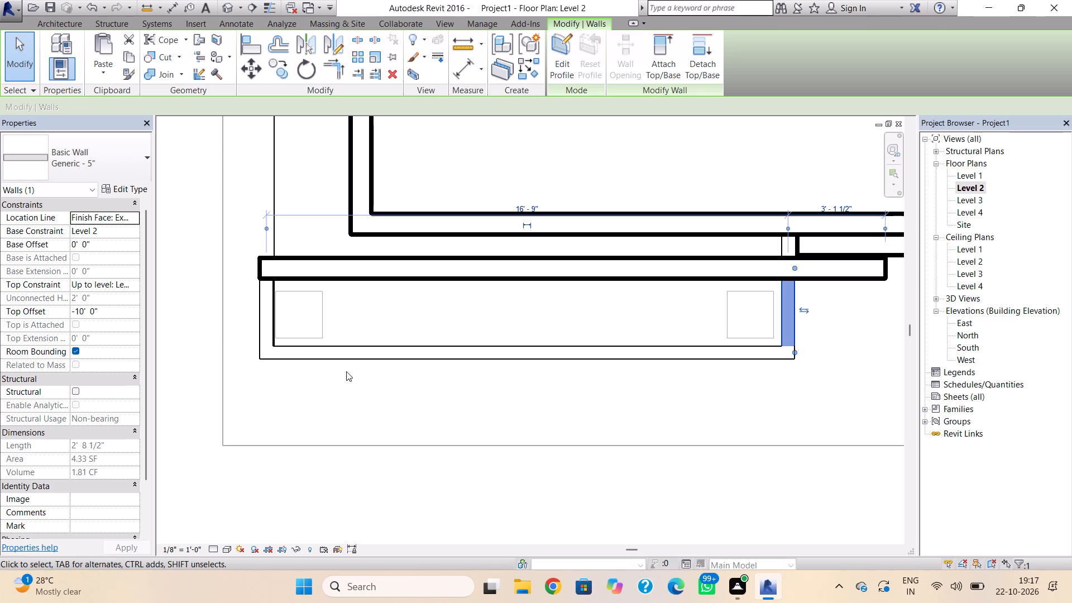
Open the 3D view and examine the Level 2 overhang enclosure and the tall front wall from the front.
click(221, 4)
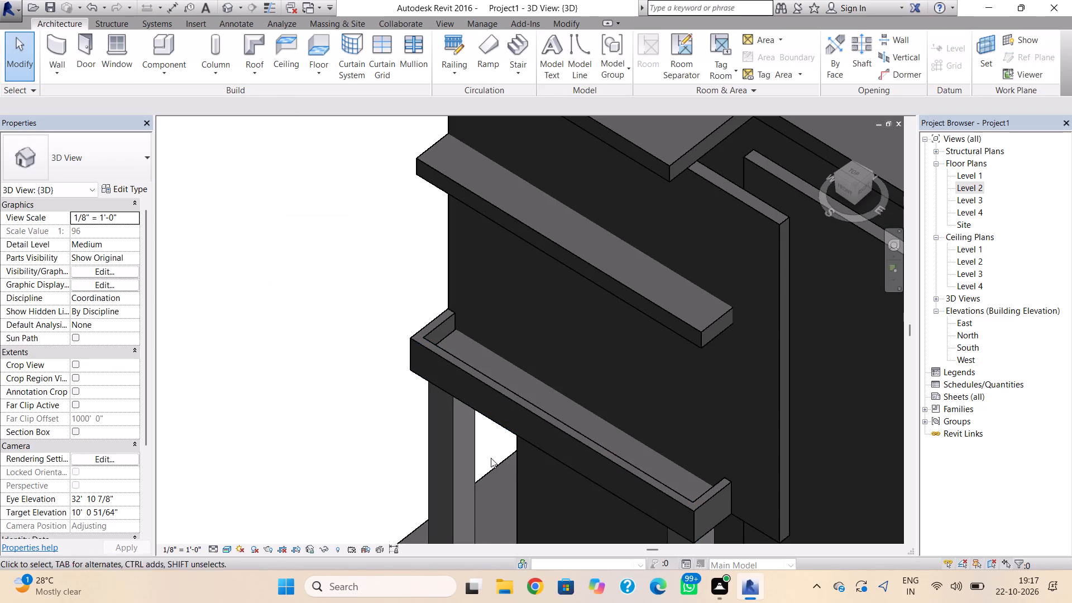
shift+right_drag(494, 467, 579, 392)
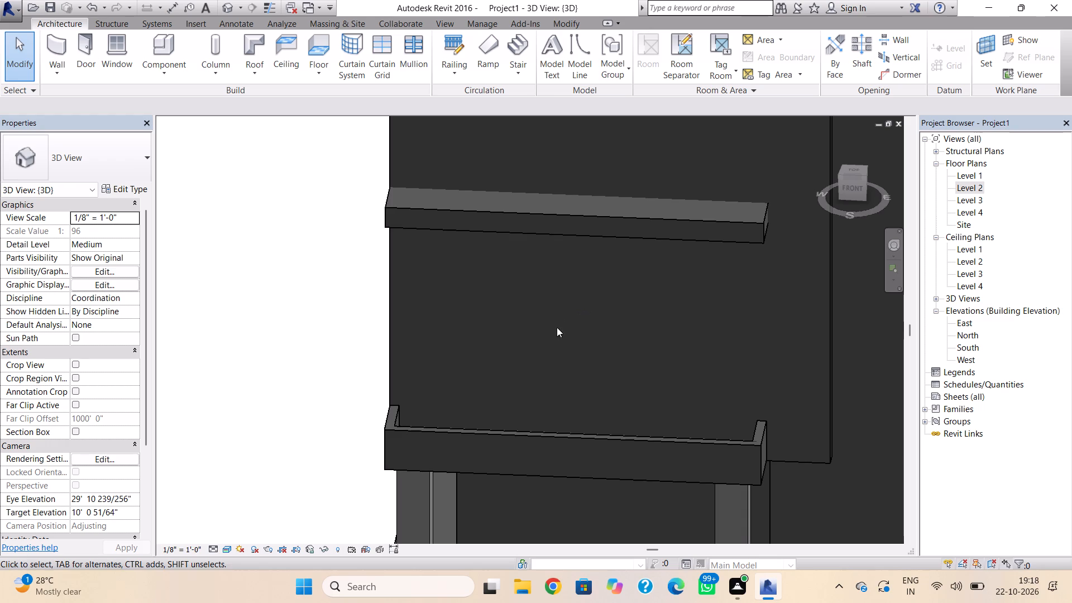
scroll(576, 357, down, 2)
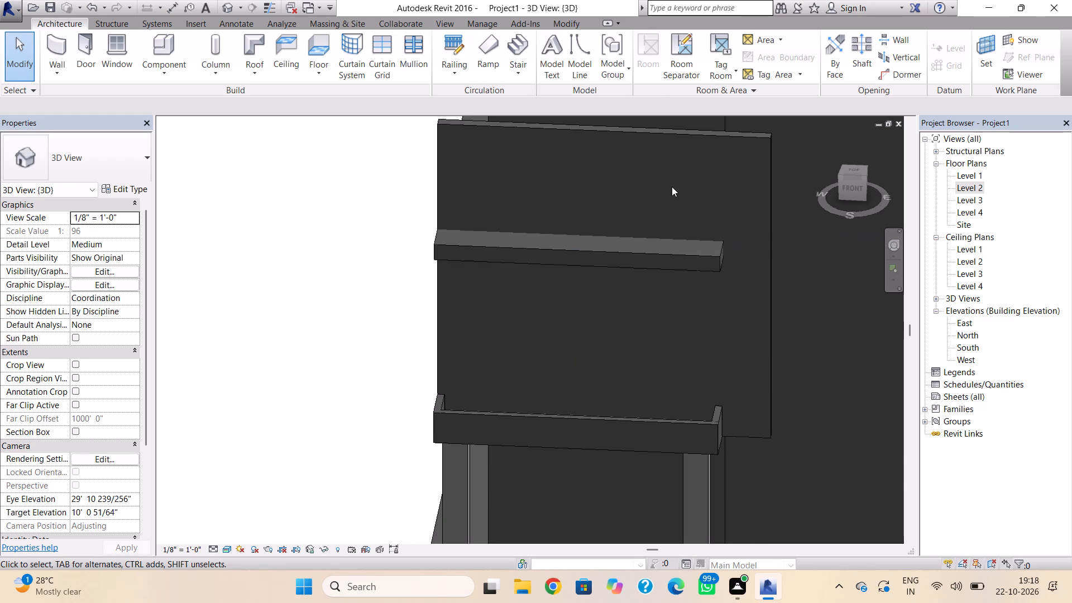
click(678, 135)
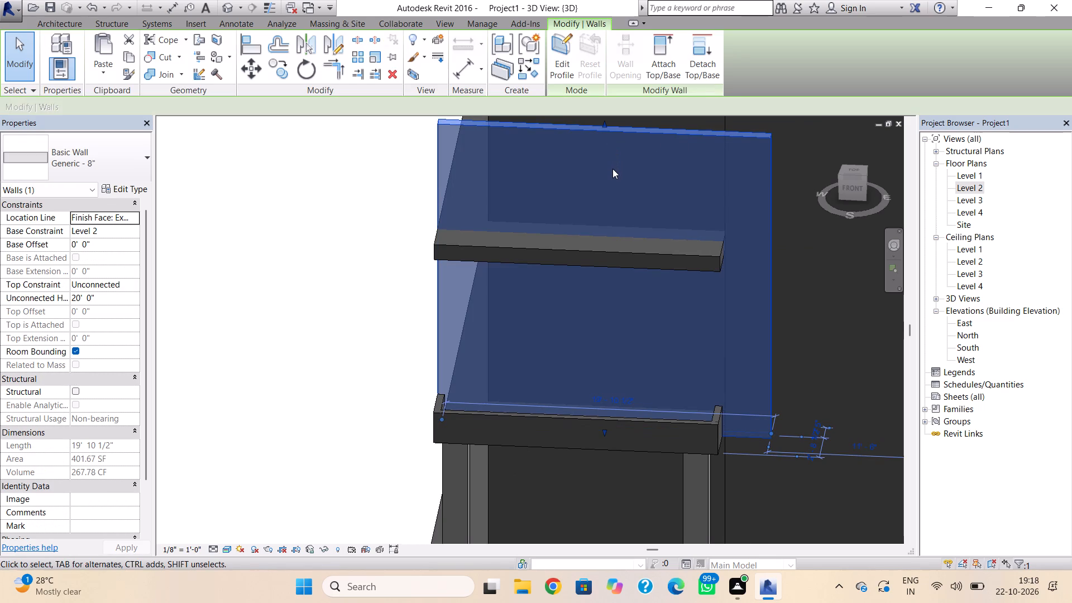
middle_drag(576, 304, 452, 442)
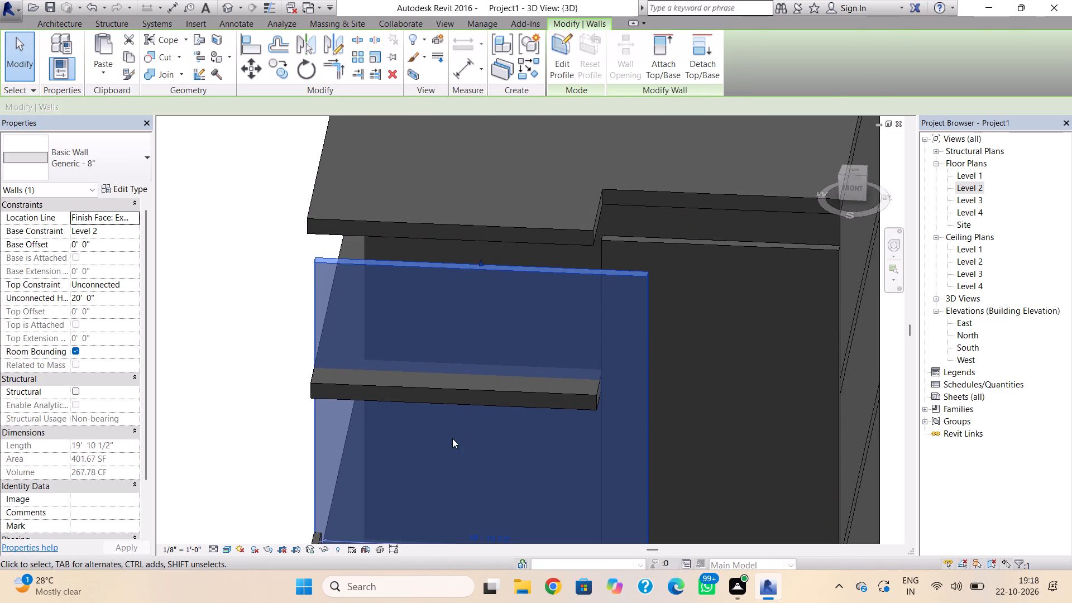
key(Escape)
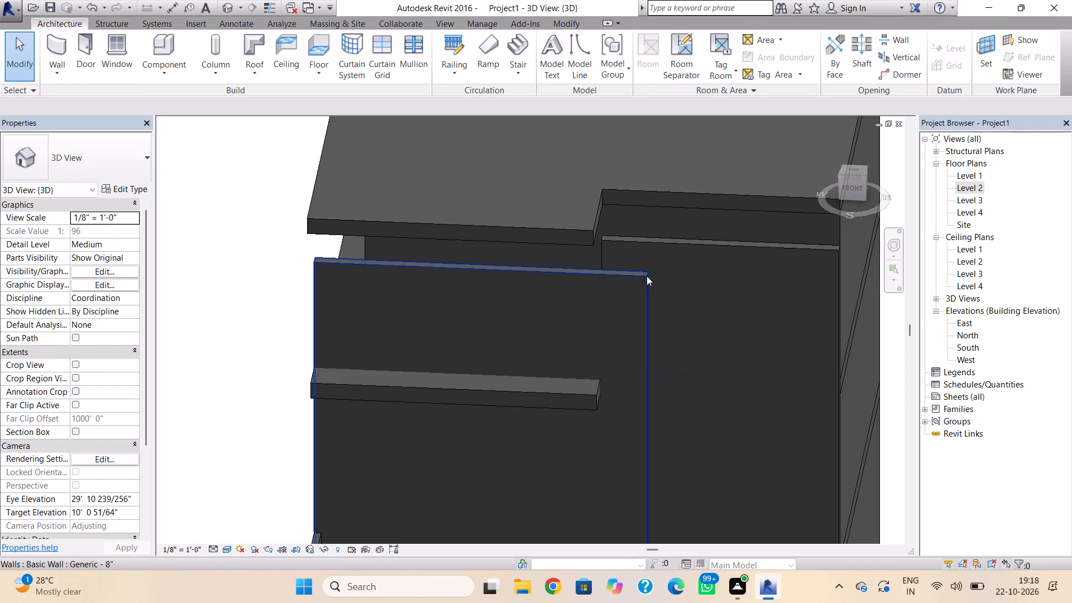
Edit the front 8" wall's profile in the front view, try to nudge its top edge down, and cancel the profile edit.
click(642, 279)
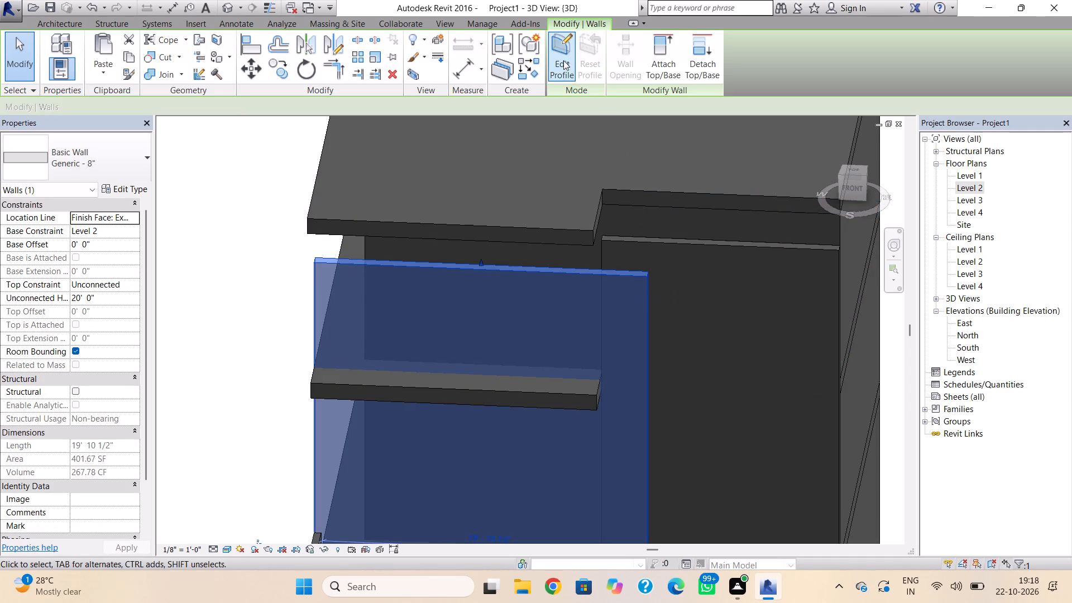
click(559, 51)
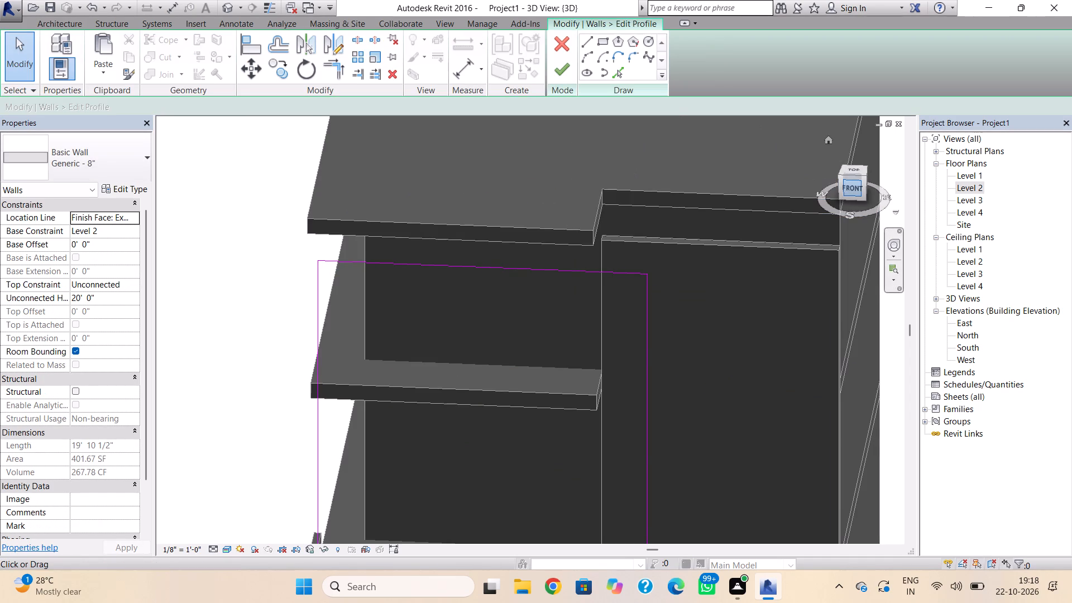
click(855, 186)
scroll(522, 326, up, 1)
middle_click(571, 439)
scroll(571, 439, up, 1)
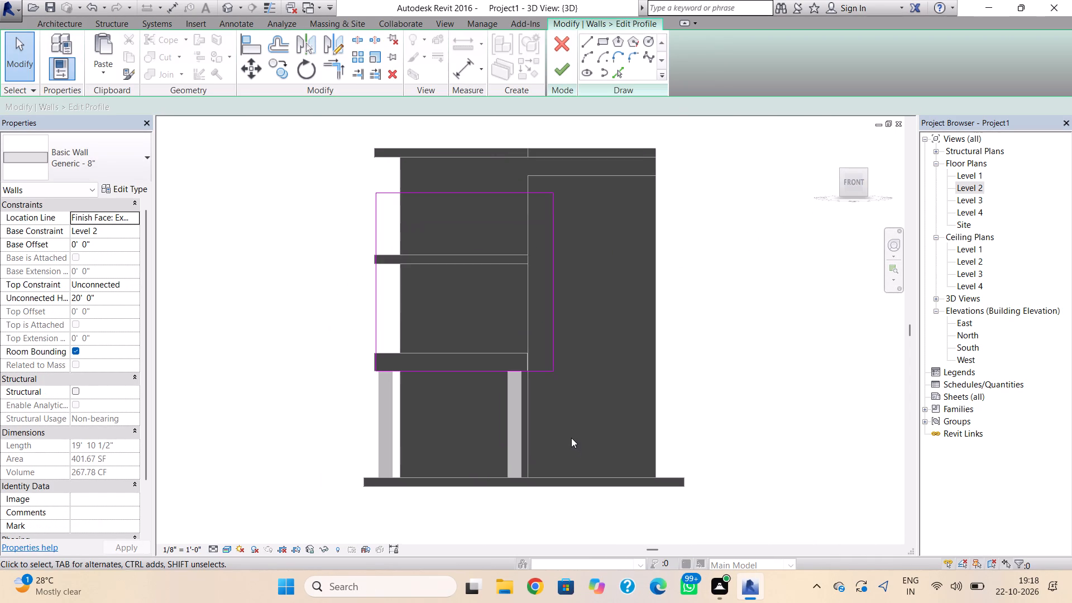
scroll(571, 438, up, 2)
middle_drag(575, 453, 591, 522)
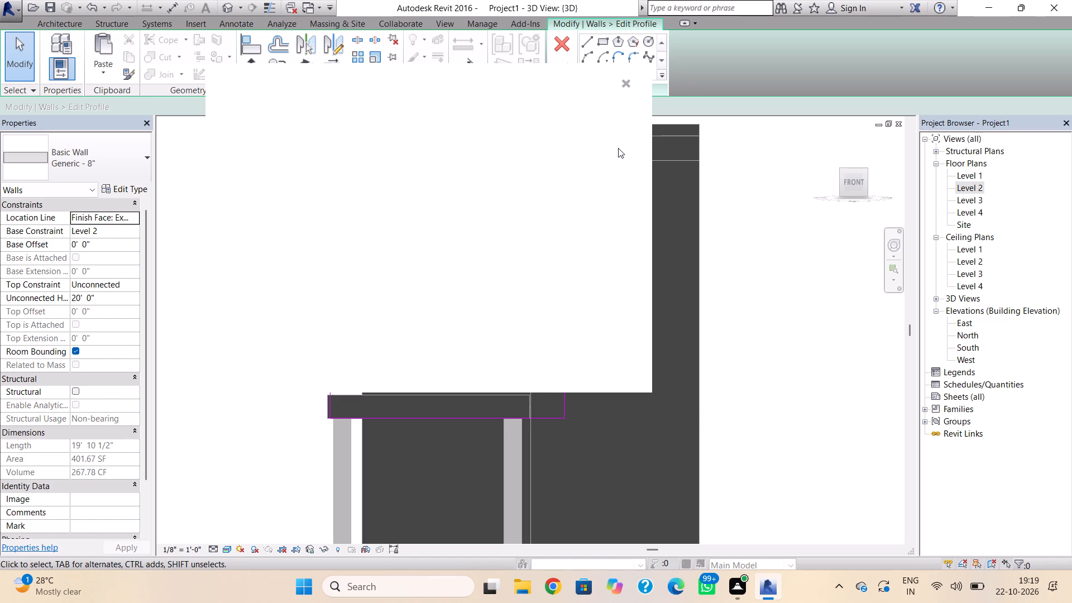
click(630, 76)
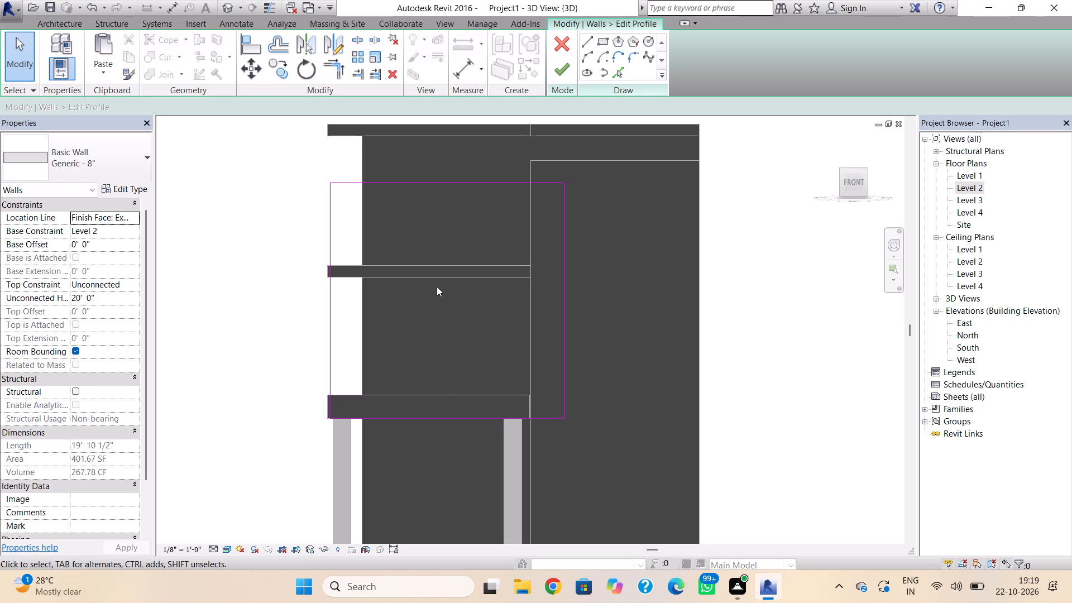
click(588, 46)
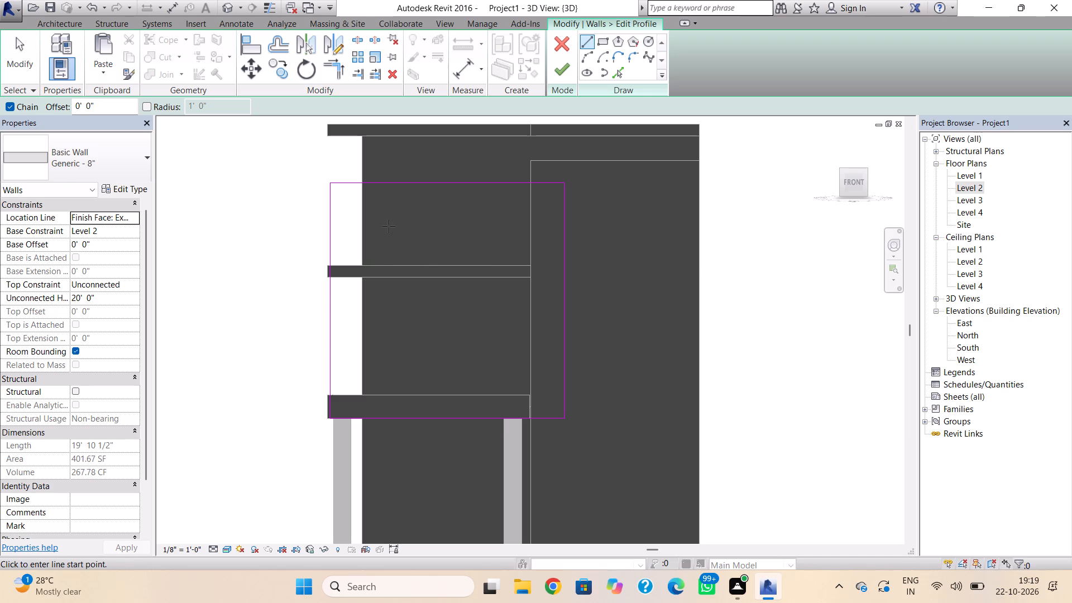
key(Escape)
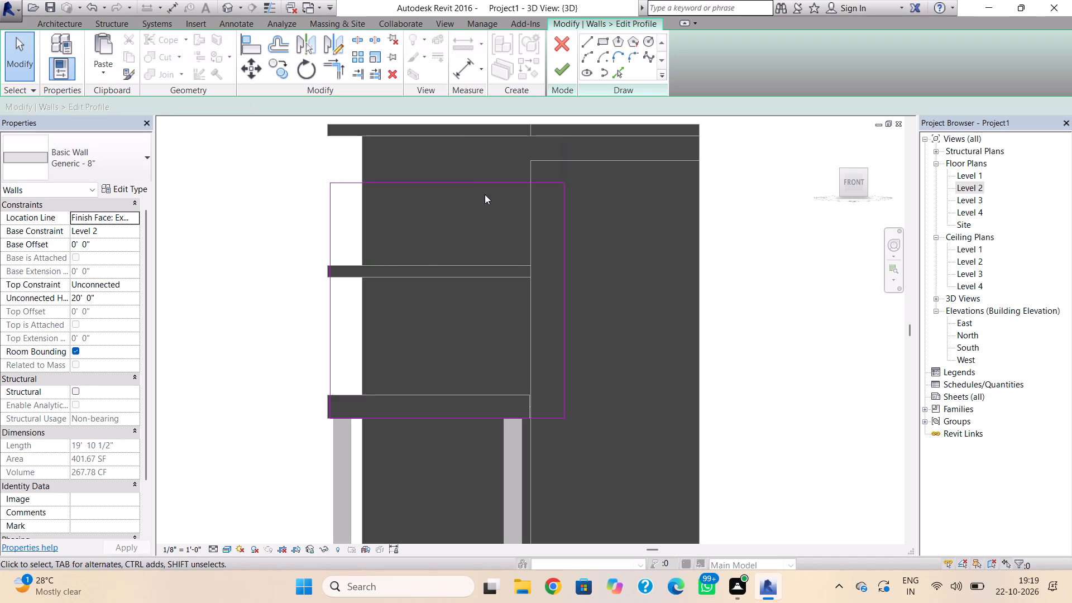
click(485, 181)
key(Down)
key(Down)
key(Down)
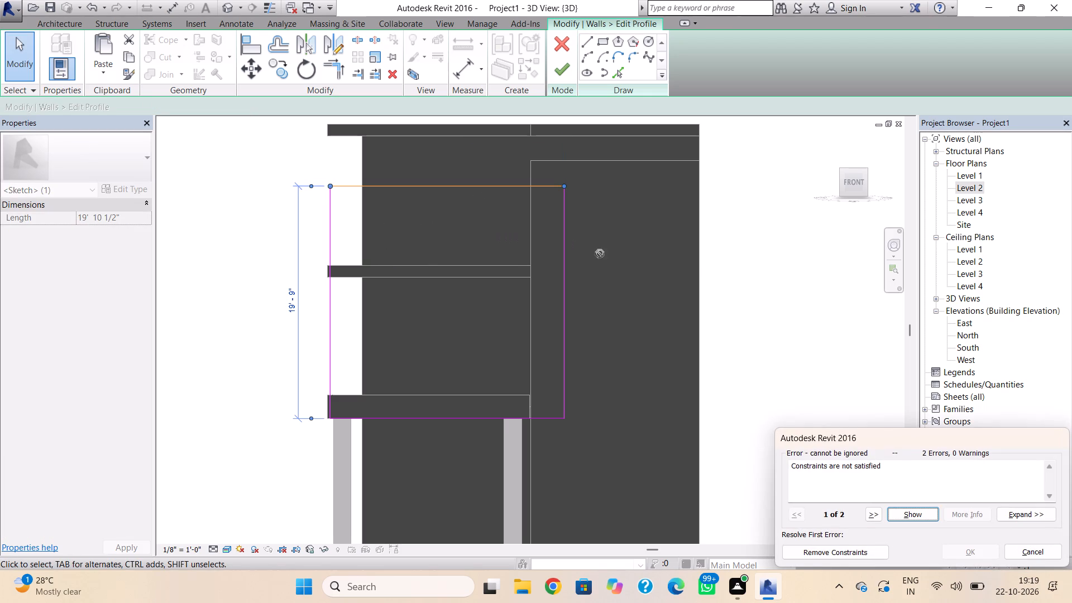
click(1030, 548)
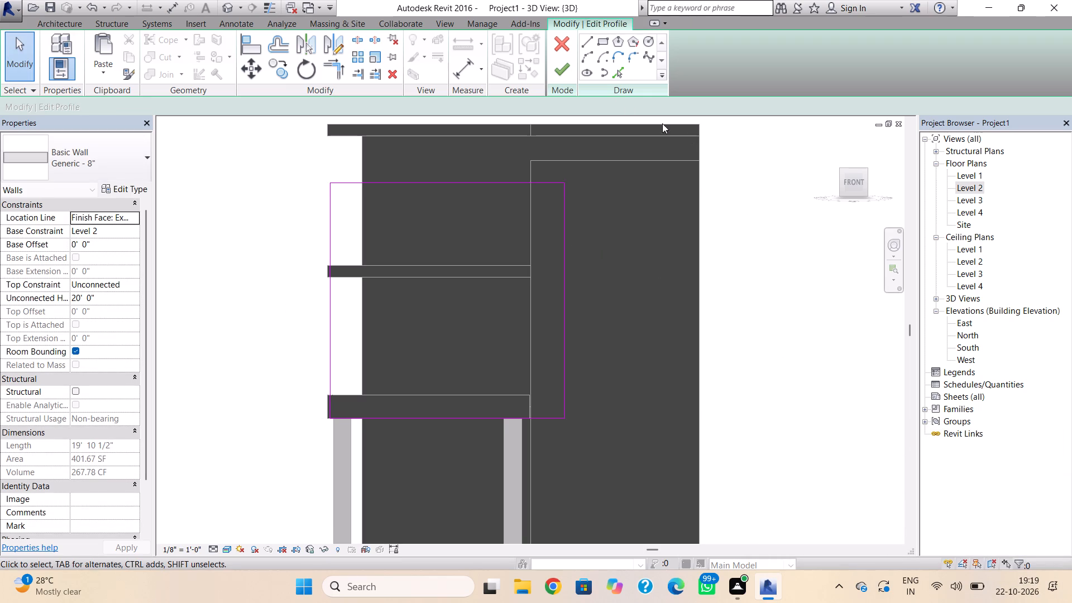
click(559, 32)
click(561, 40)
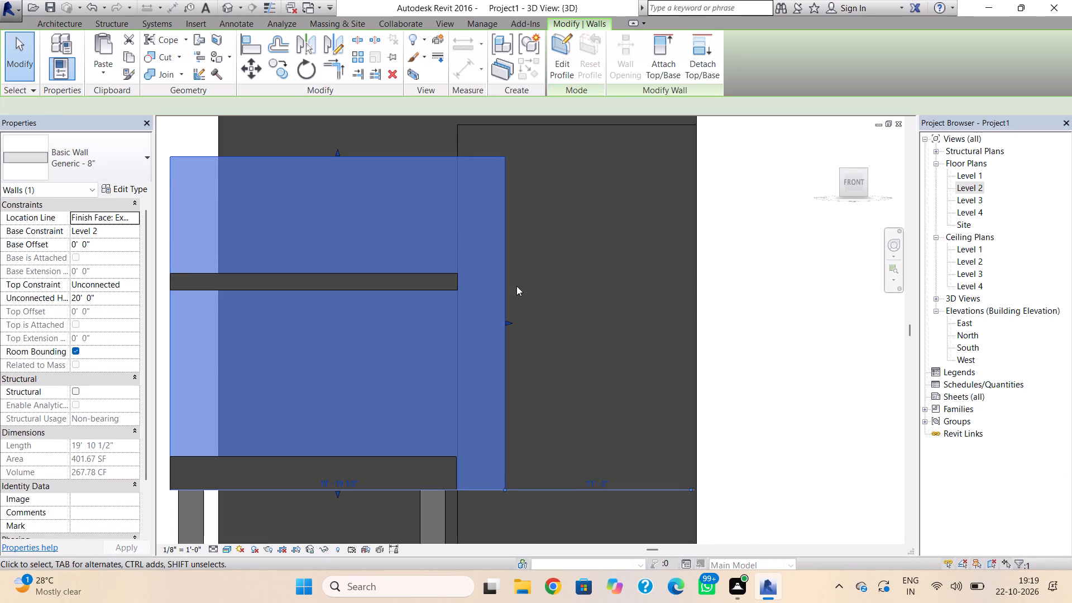
Lower the top of the front 8" wall to an unconnected height of about 18' 0".
scroll(516, 286, down, 2)
middle_drag(528, 295, 541, 313)
drag(392, 204, 393, 232)
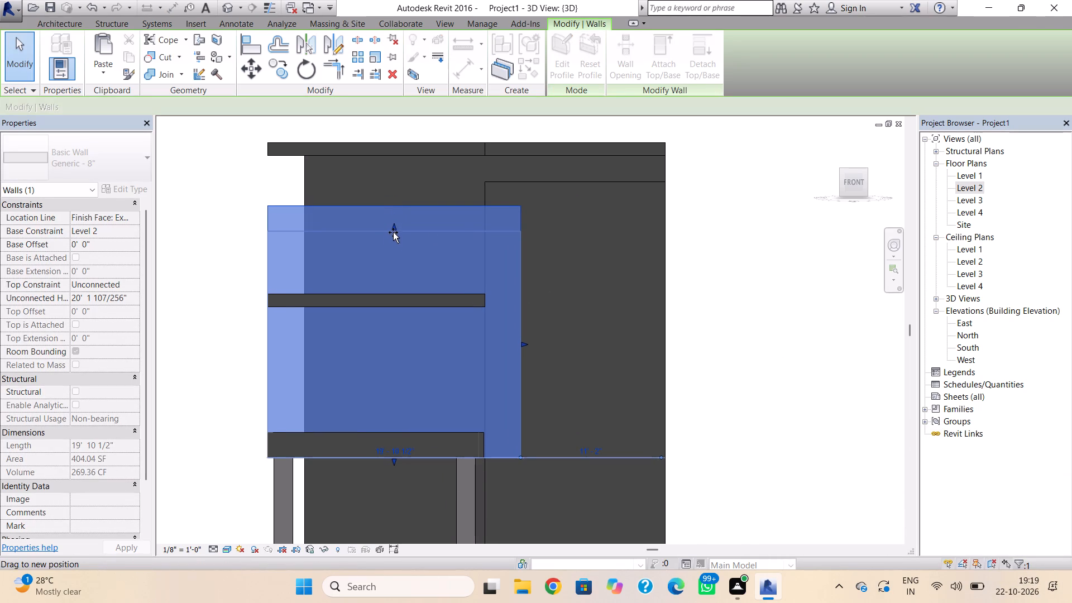
drag(393, 232, 393, 240)
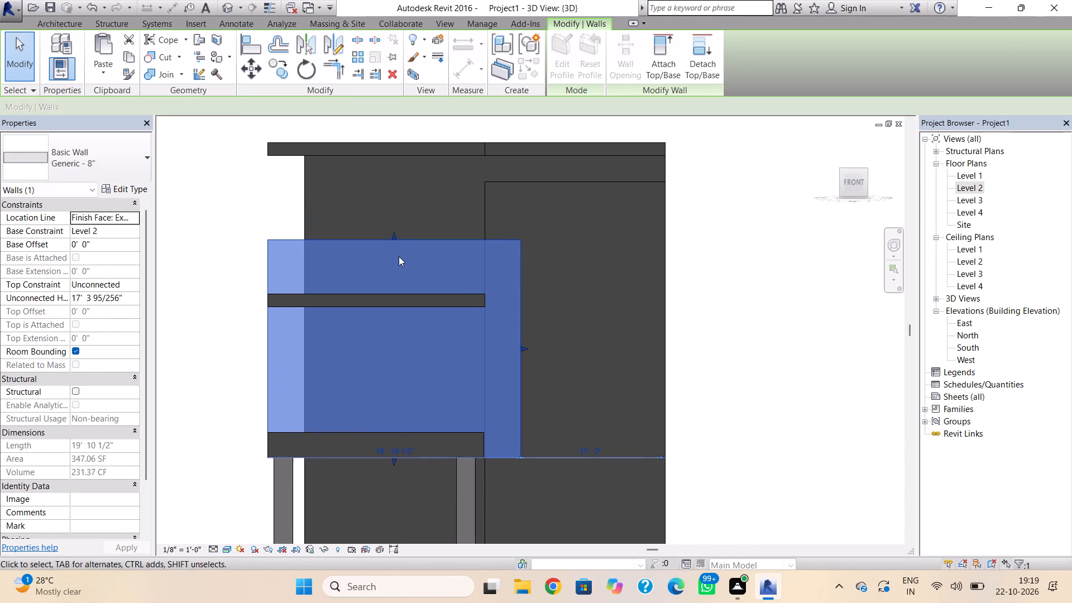
click(395, 234)
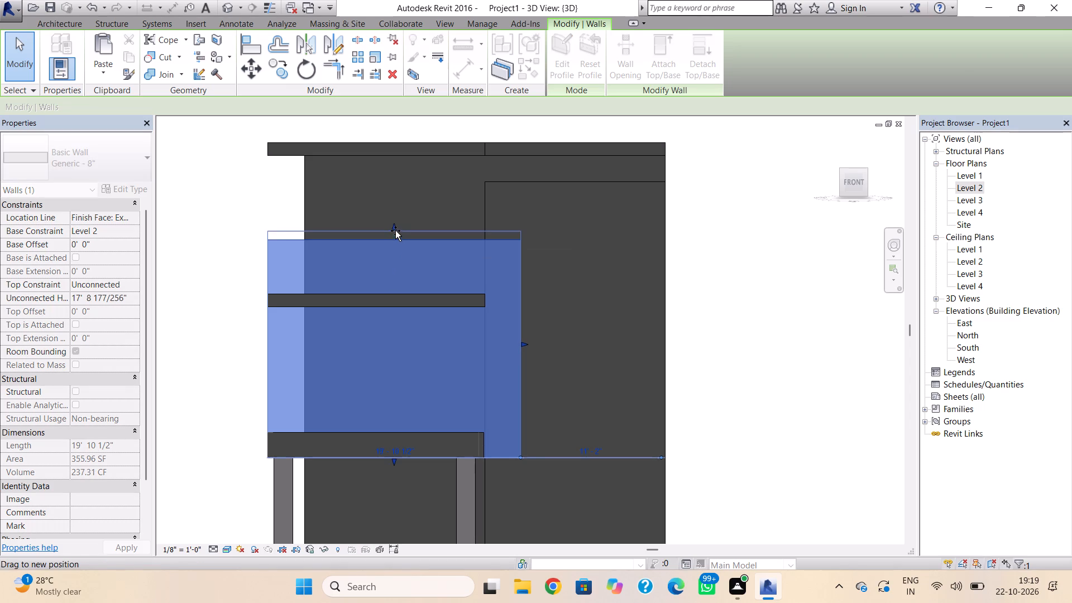
key(Escape)
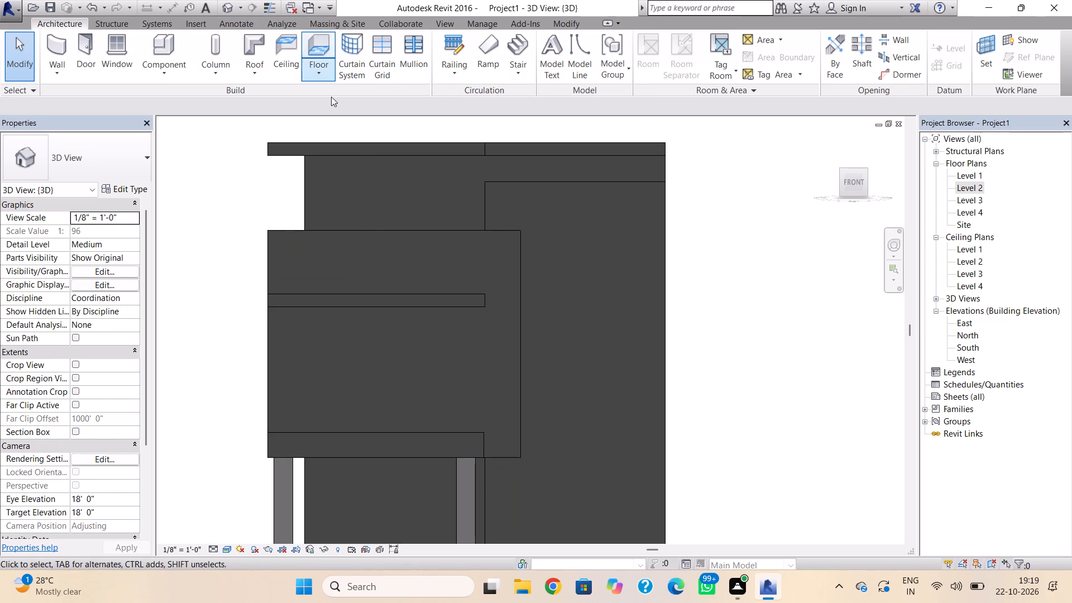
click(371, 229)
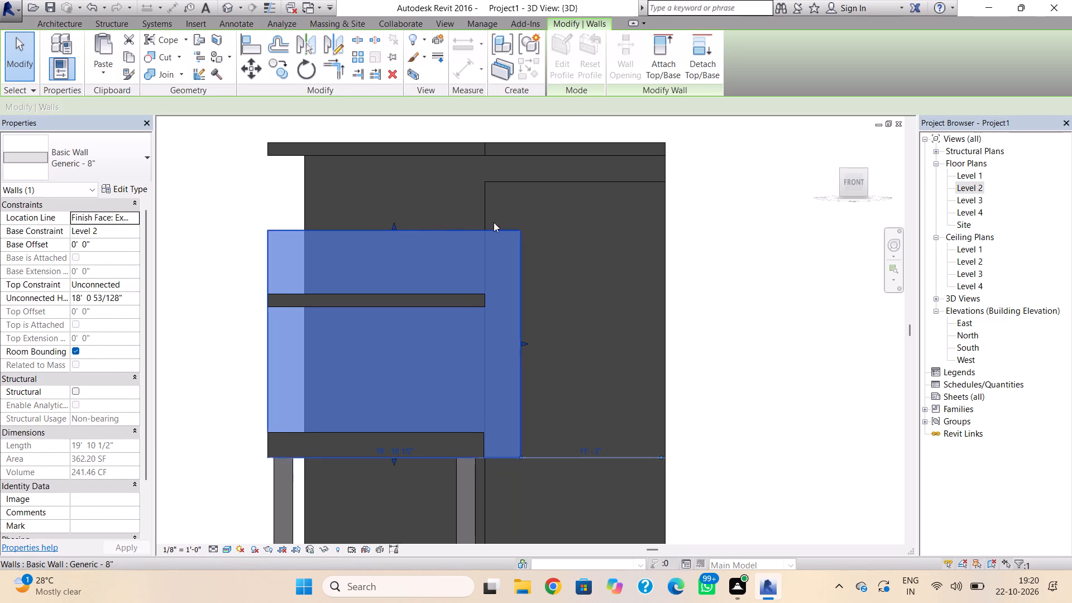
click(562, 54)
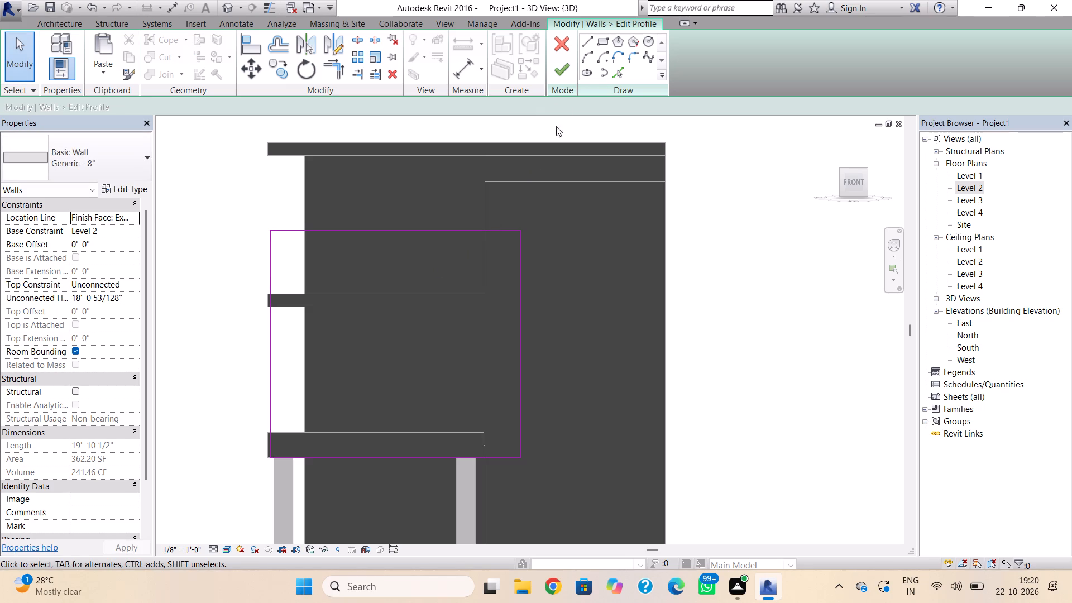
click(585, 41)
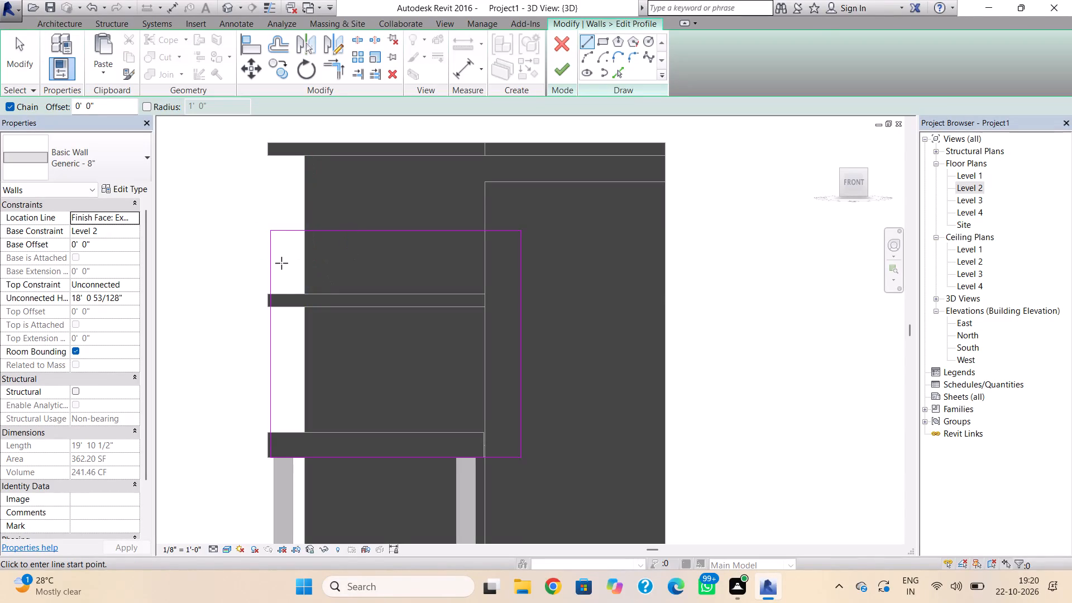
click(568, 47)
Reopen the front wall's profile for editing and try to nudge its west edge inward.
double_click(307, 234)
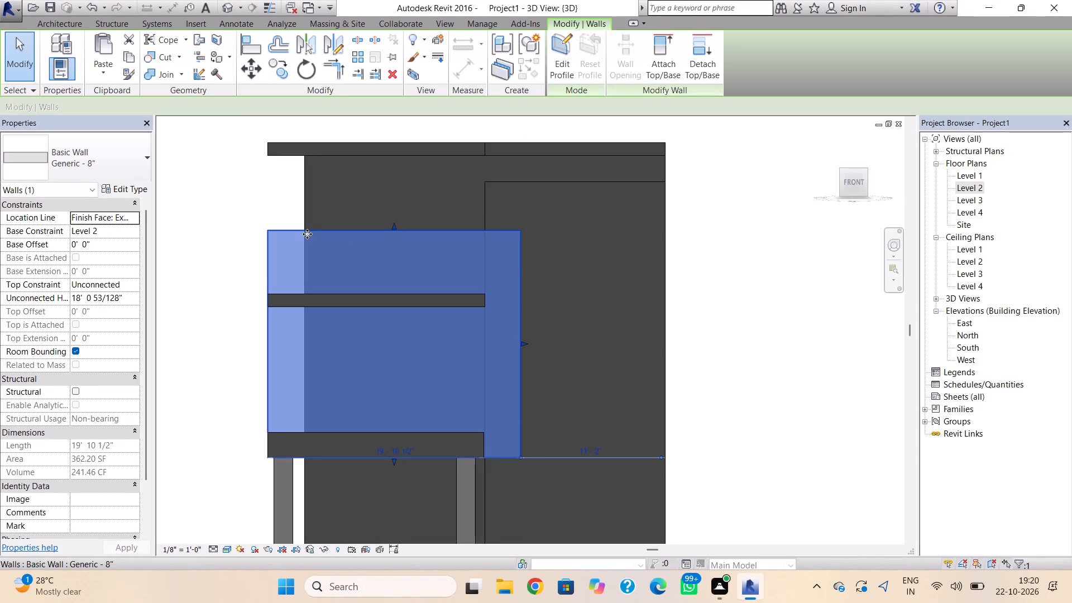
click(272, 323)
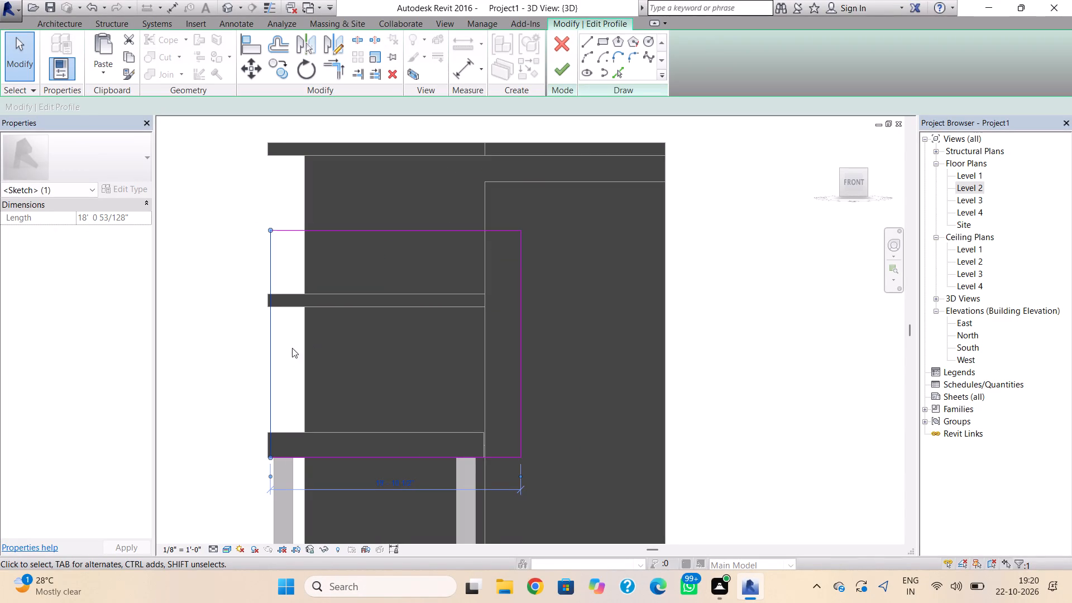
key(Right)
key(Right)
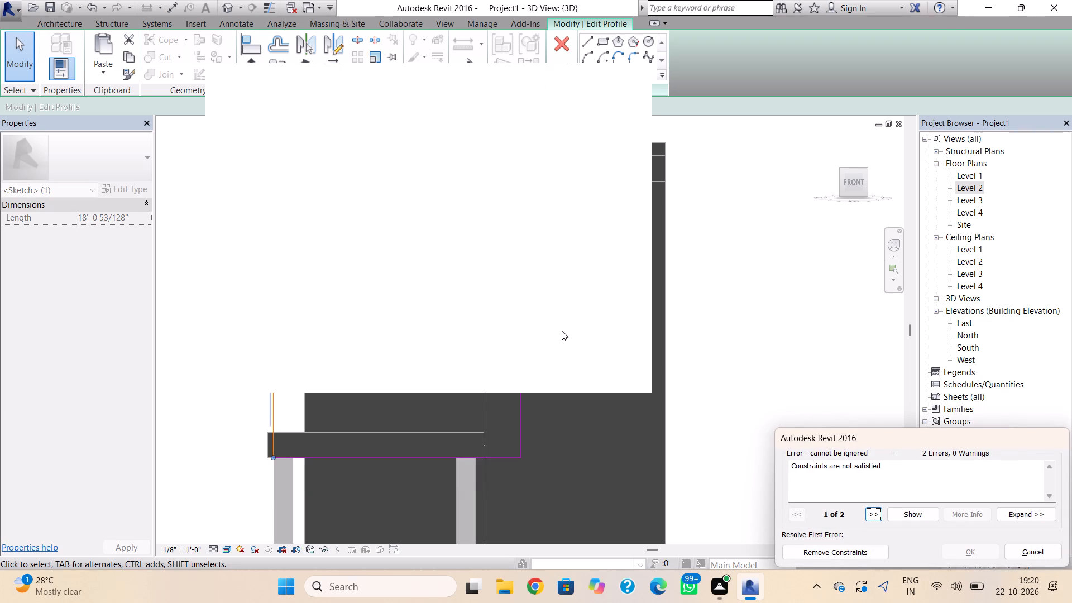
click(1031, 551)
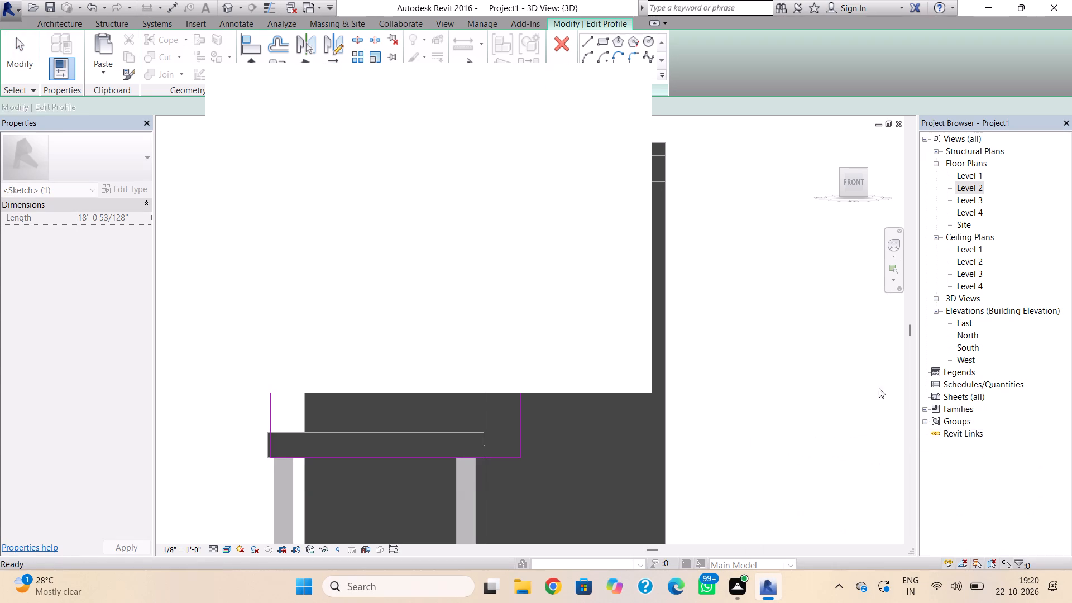
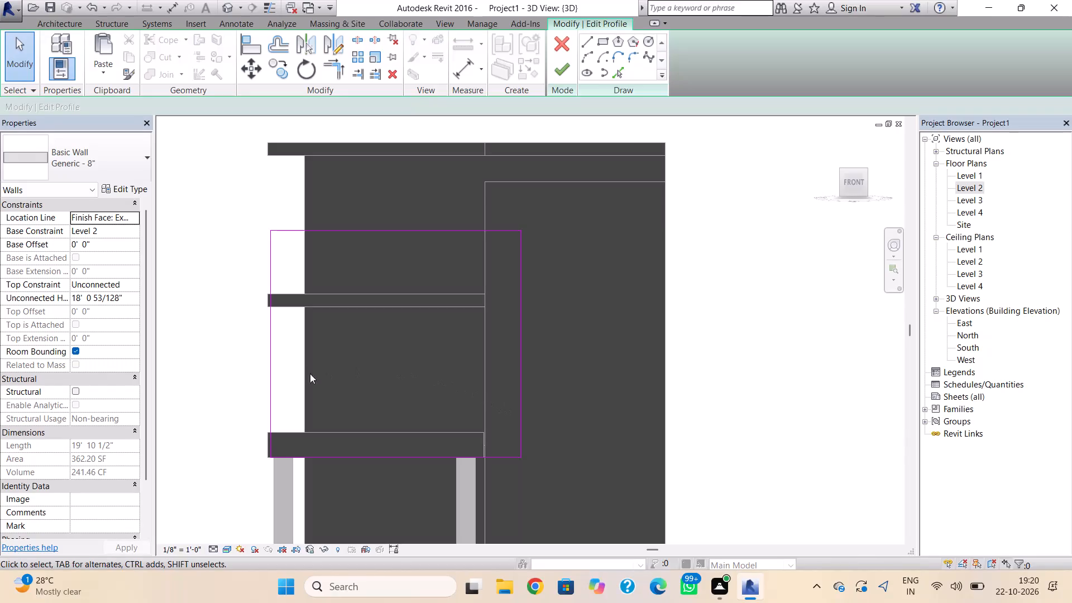
Discard the profile edit and, in the Level 2 plan, shorten the front 8" wall from its west end to 18' 2" long.
click(561, 42)
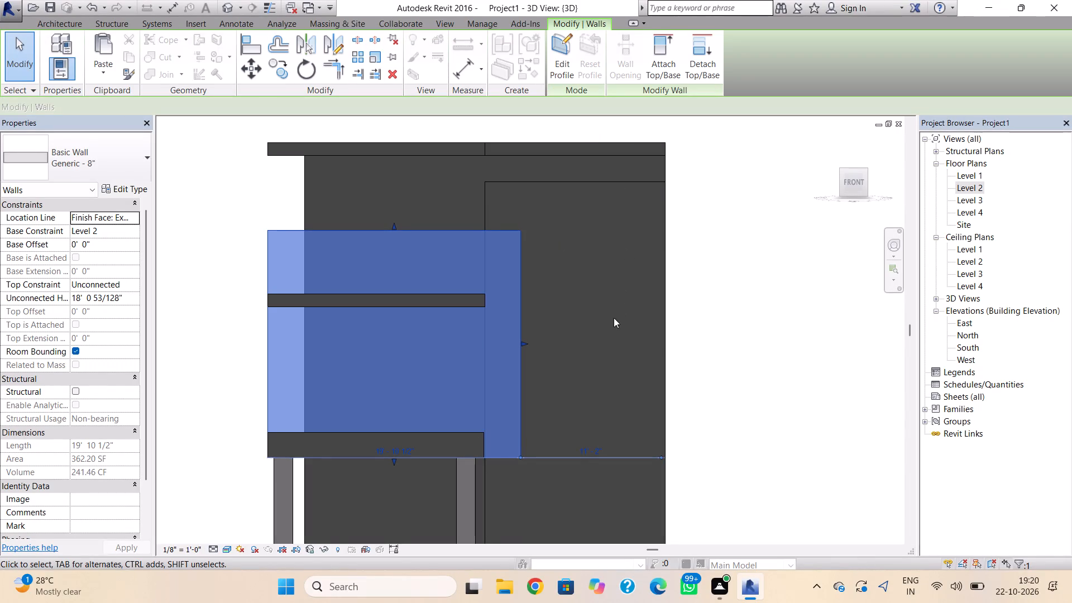
double_click(971, 186)
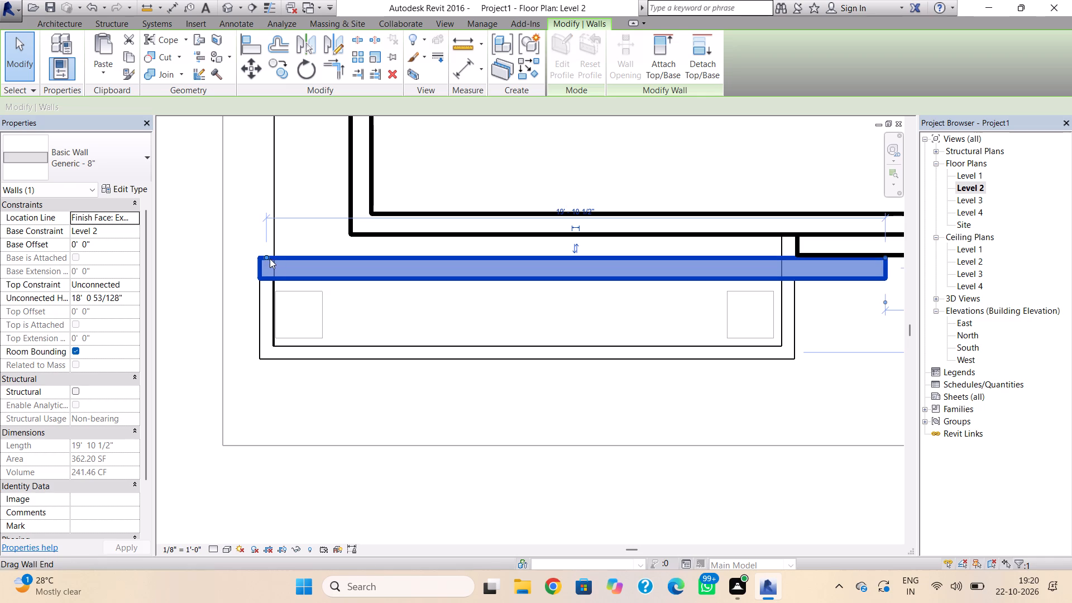
drag(266, 256, 308, 261)
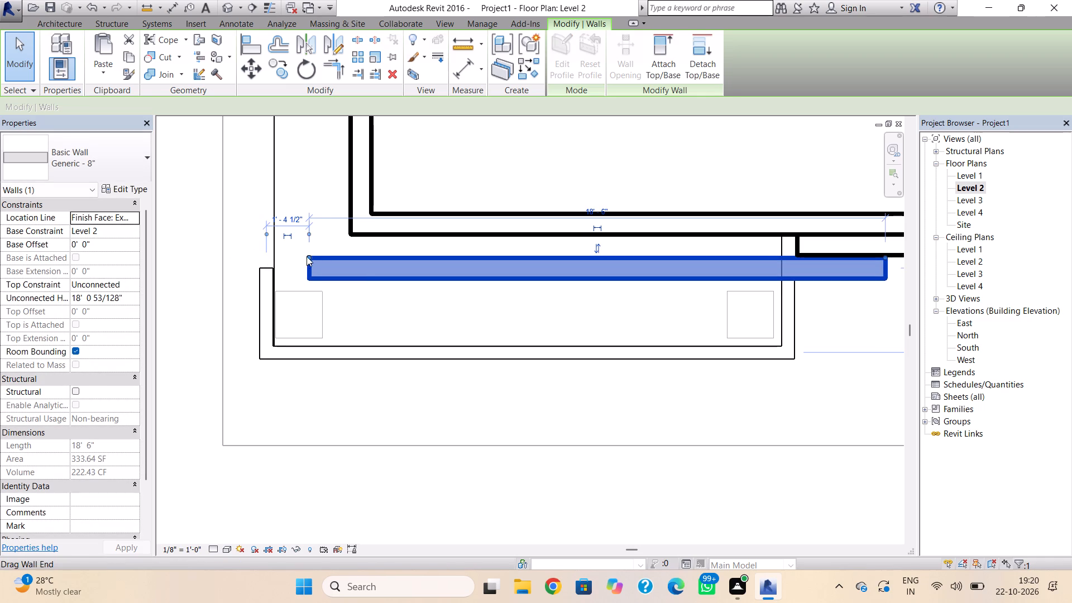
drag(307, 256, 319, 260)
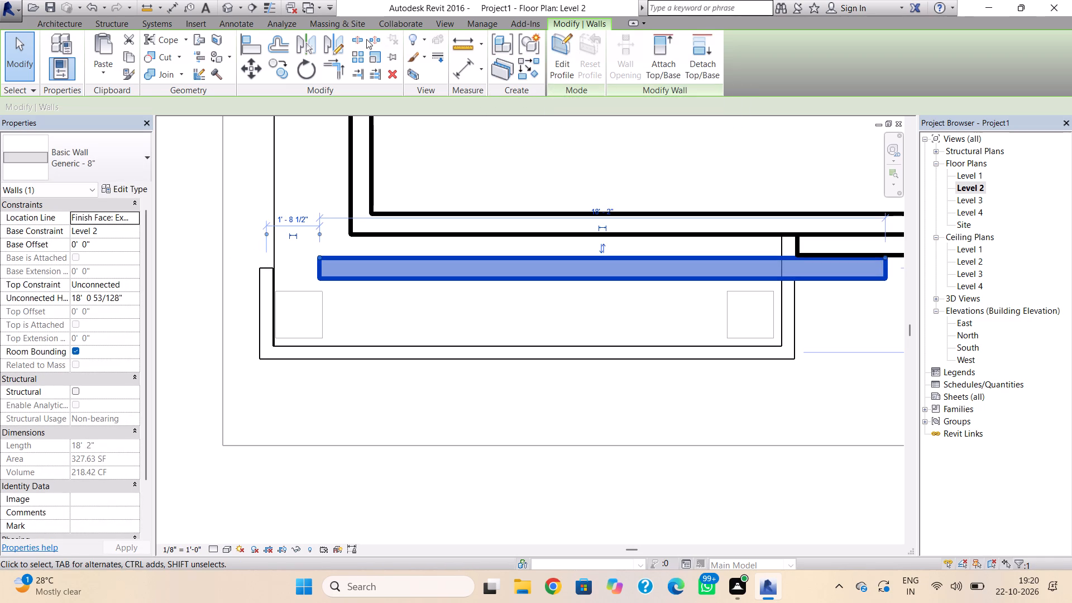
In the 3D view, edit the front wall's profile and sketch a three-sided notch over 9' tall against its west edge.
click(228, 7)
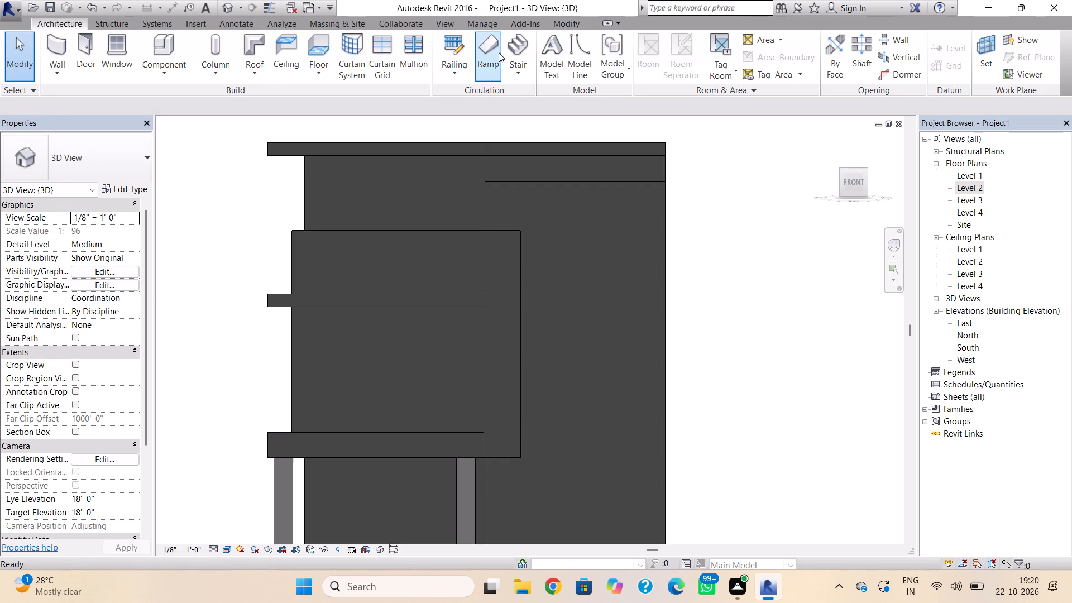
click(468, 228)
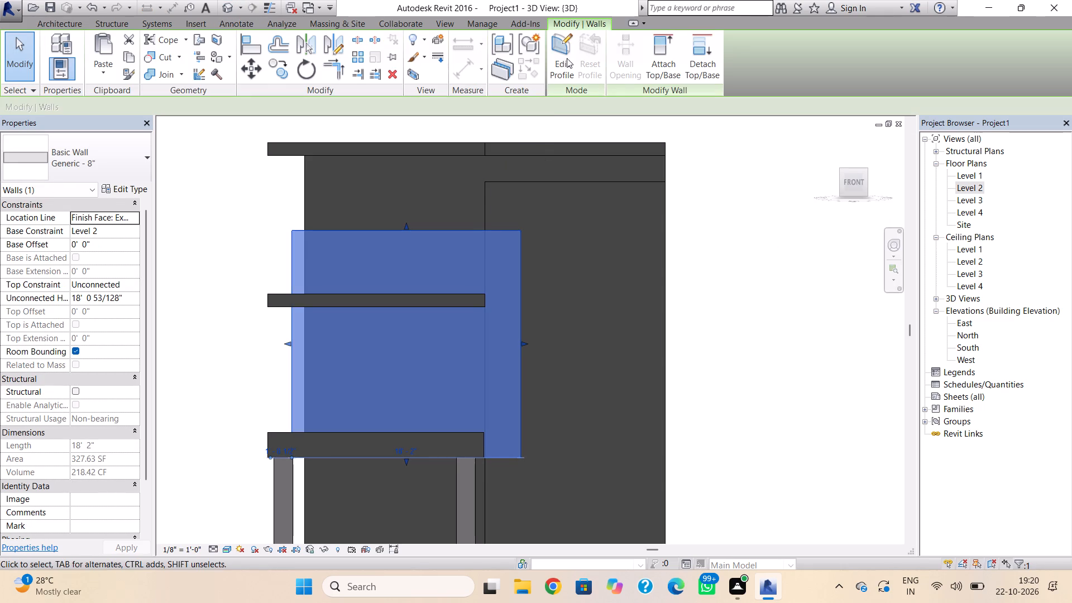
click(567, 57)
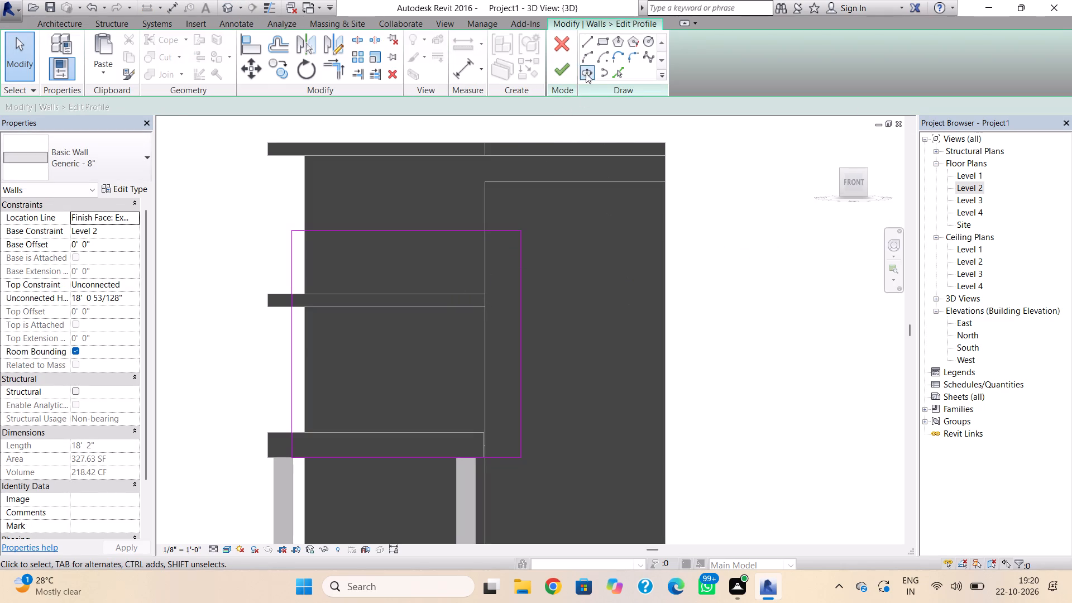
click(592, 39)
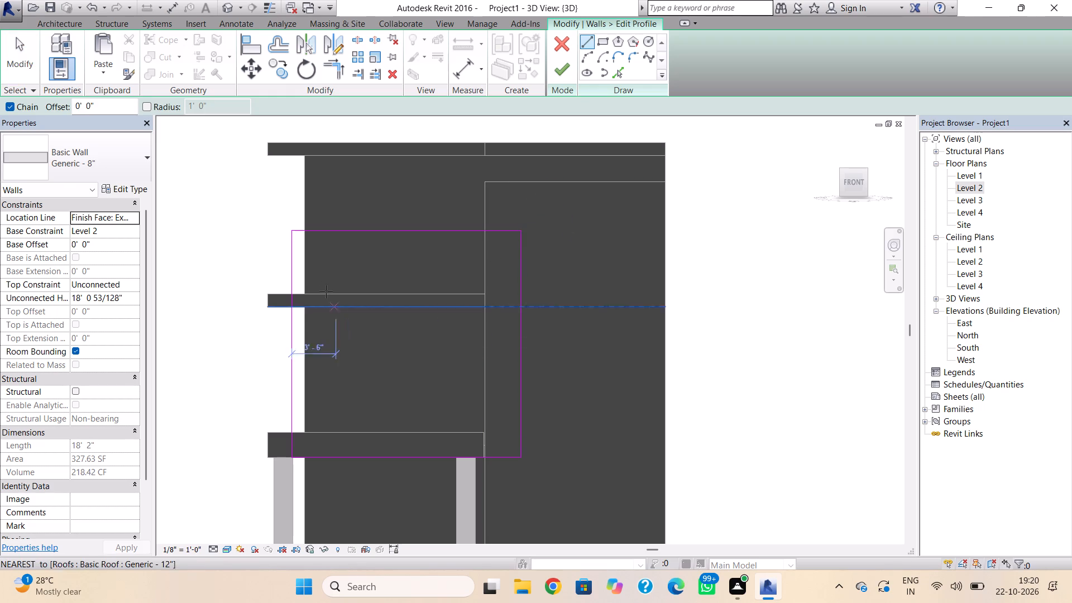
click(293, 287)
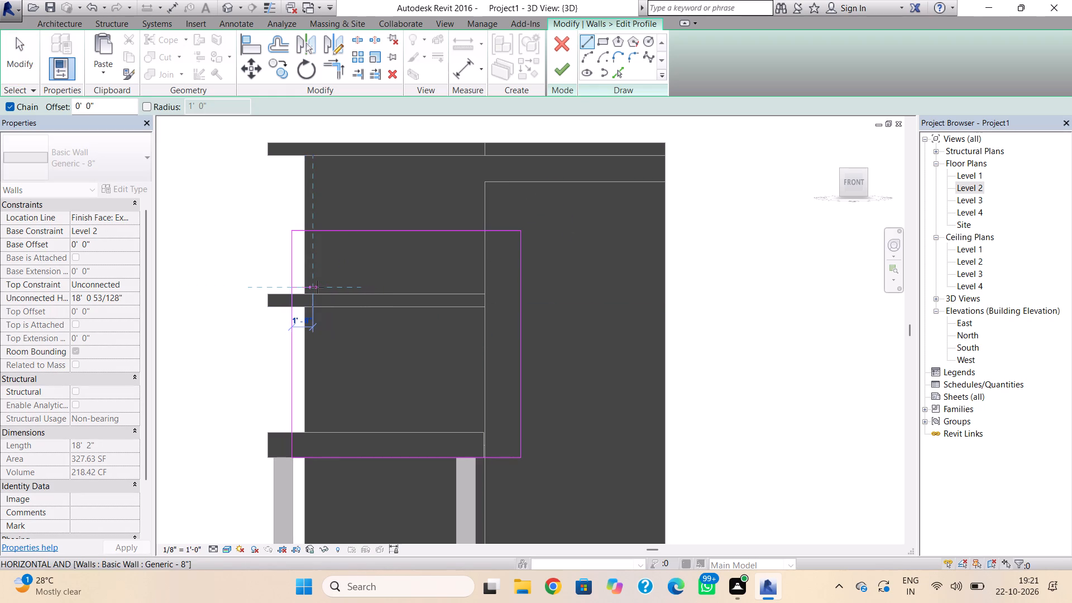
click(323, 288)
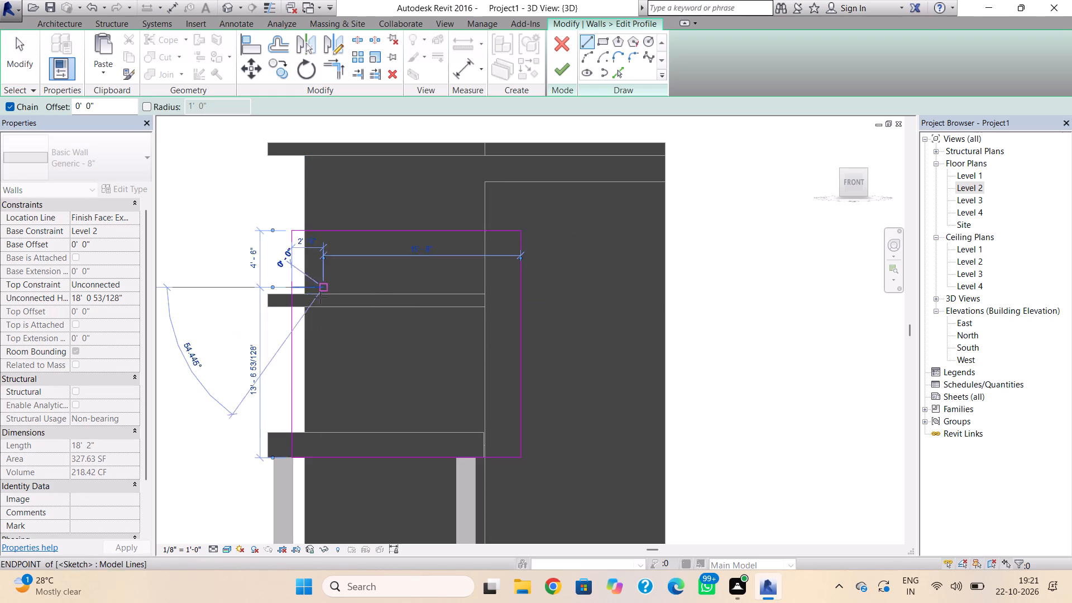
click(323, 404)
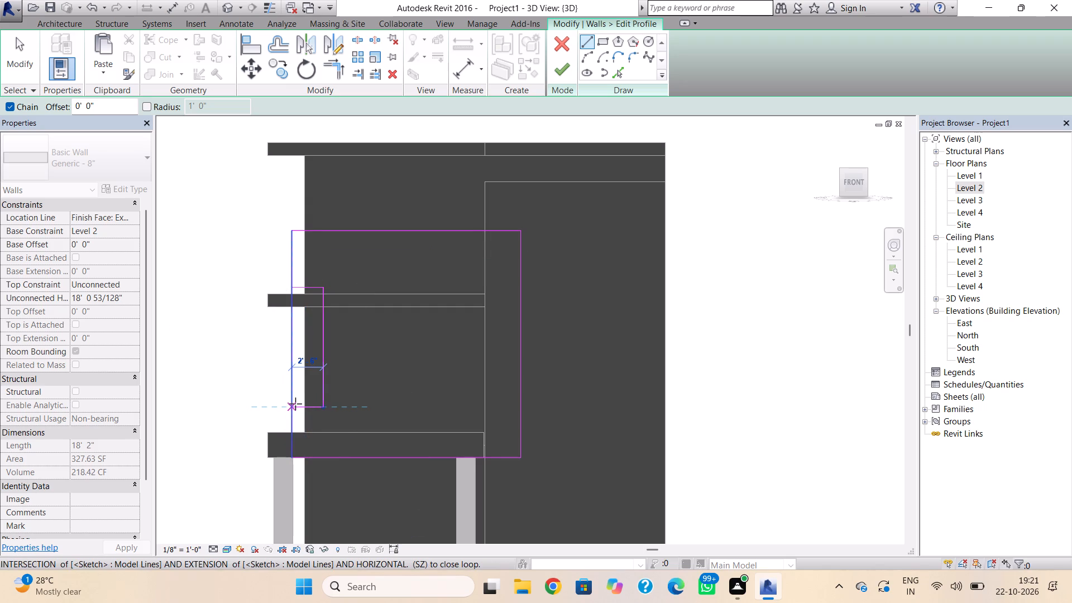
click(298, 404)
click(292, 408)
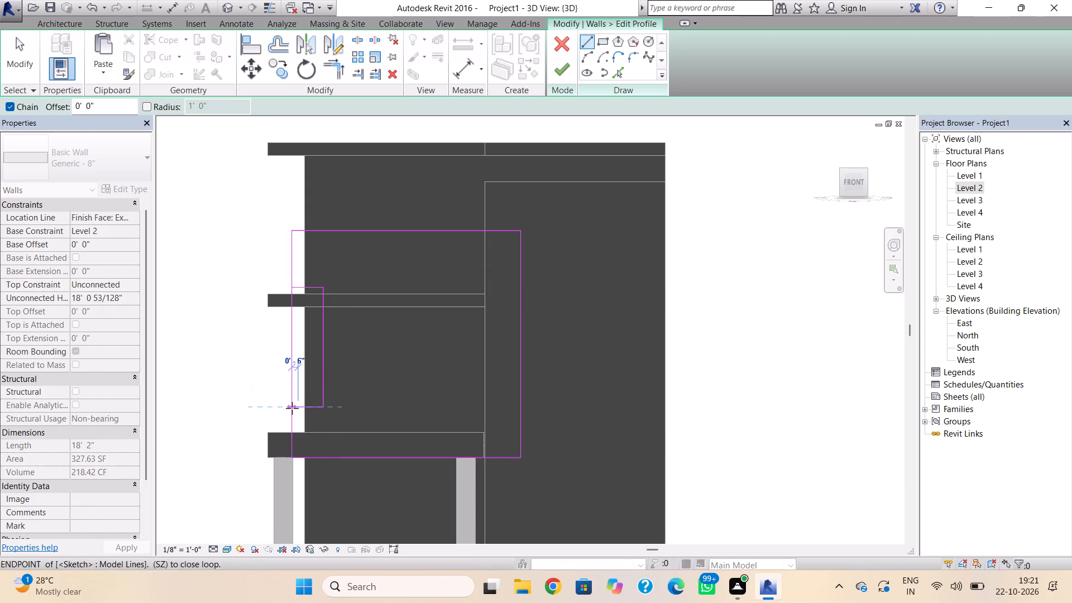
key(Escape)
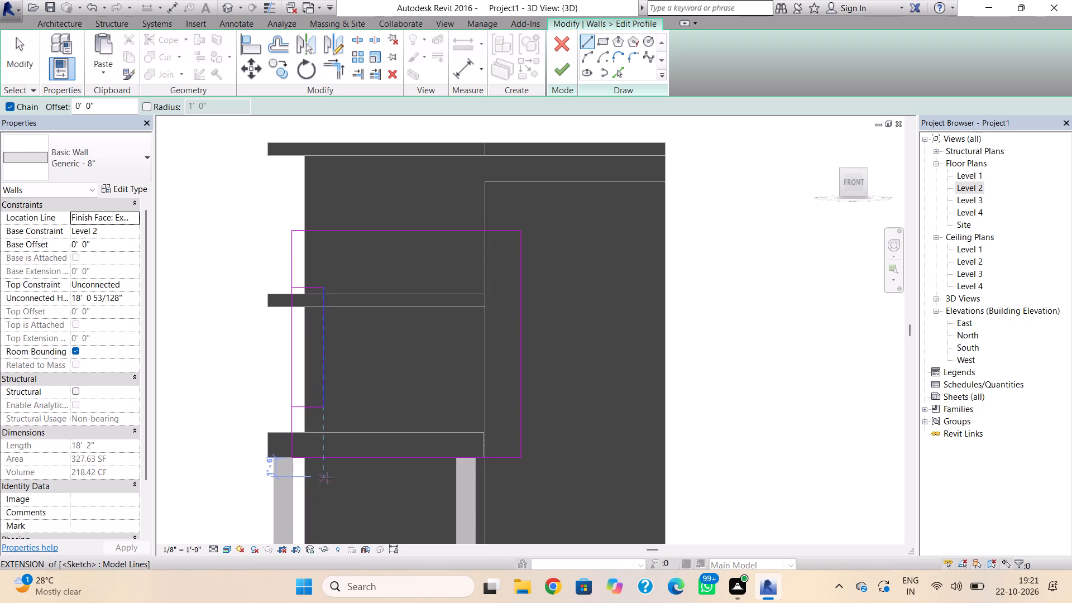
key(Escape)
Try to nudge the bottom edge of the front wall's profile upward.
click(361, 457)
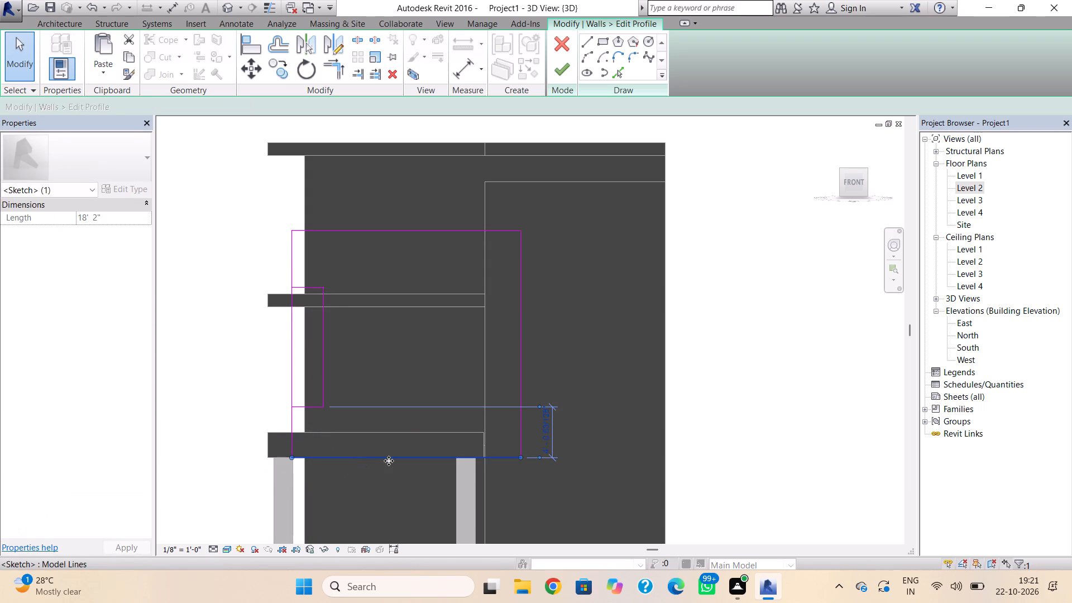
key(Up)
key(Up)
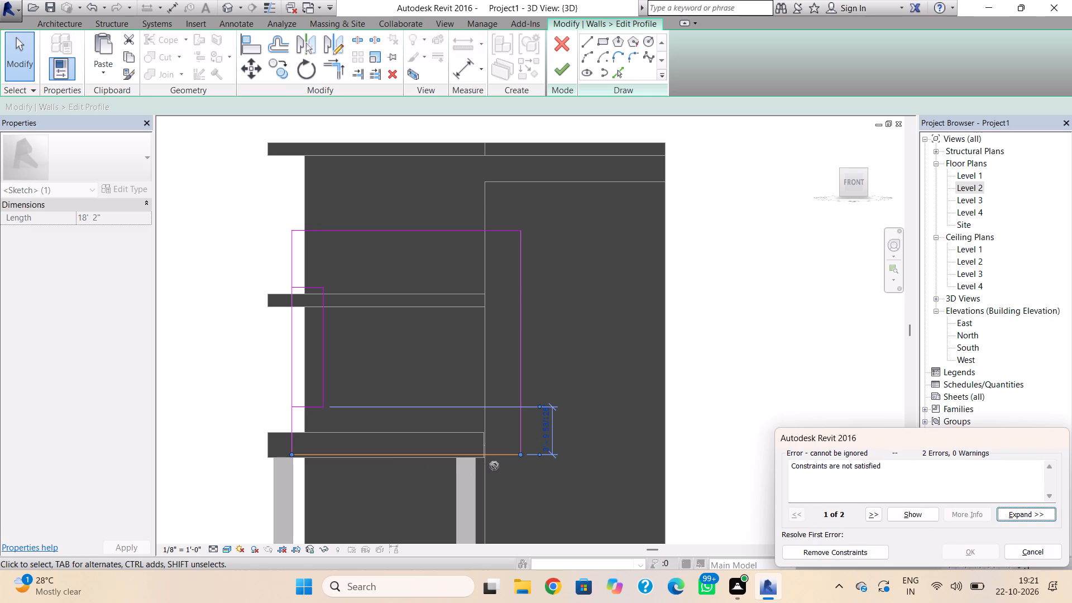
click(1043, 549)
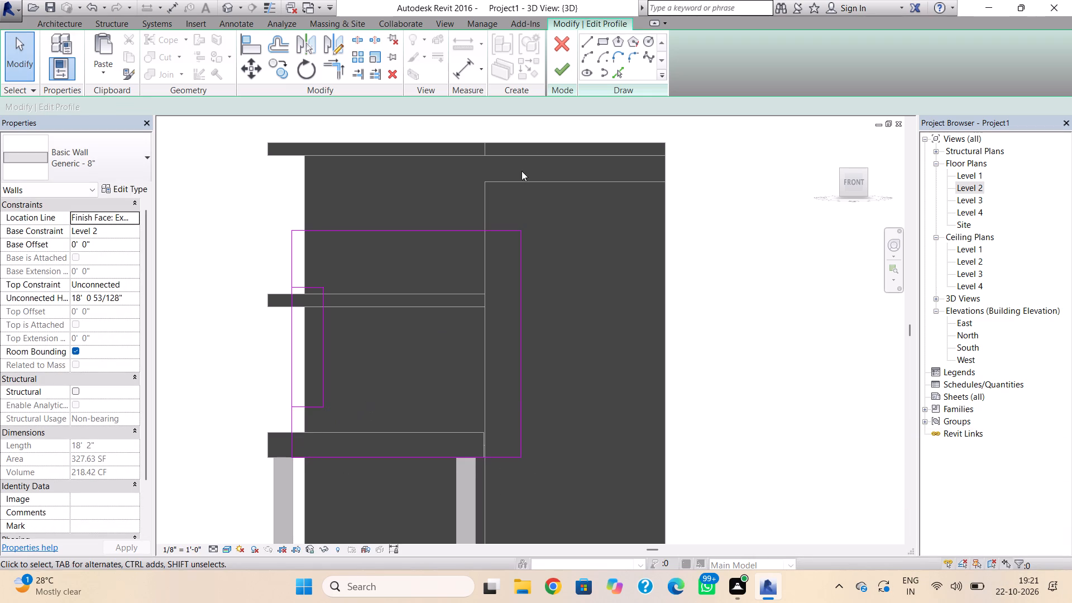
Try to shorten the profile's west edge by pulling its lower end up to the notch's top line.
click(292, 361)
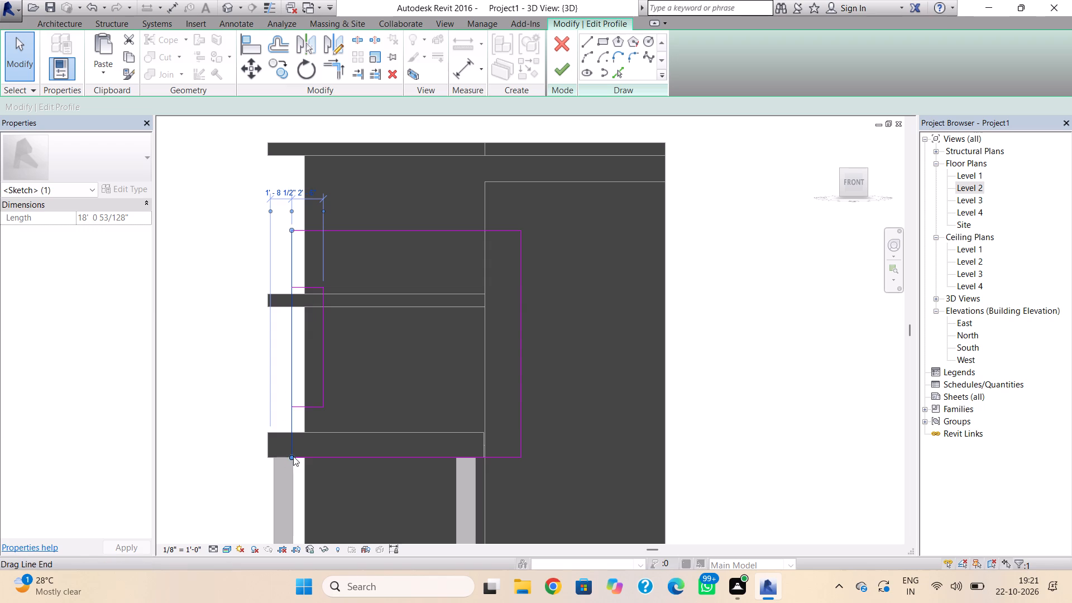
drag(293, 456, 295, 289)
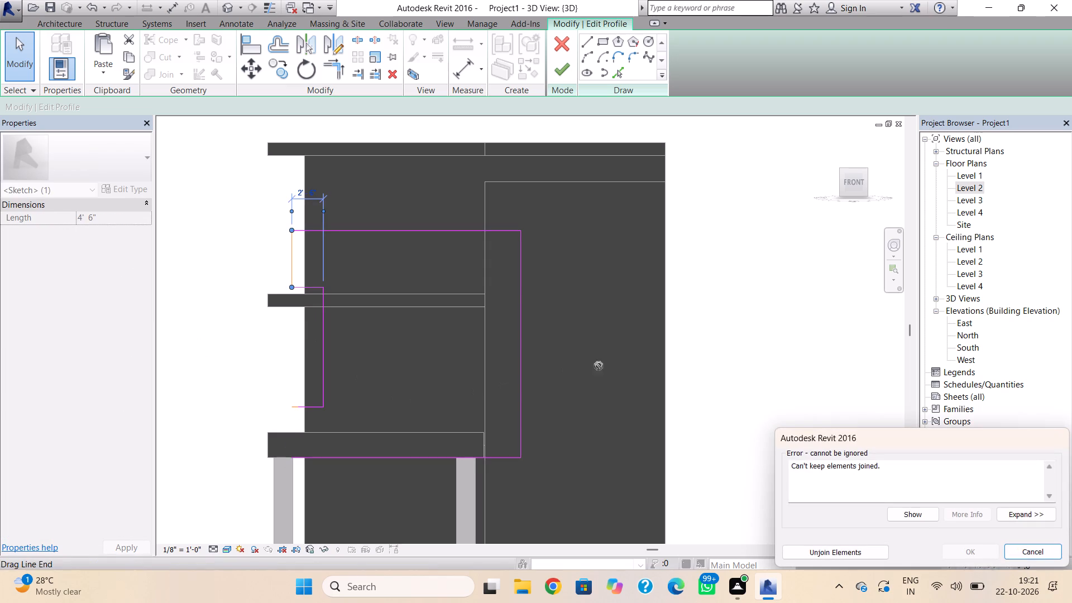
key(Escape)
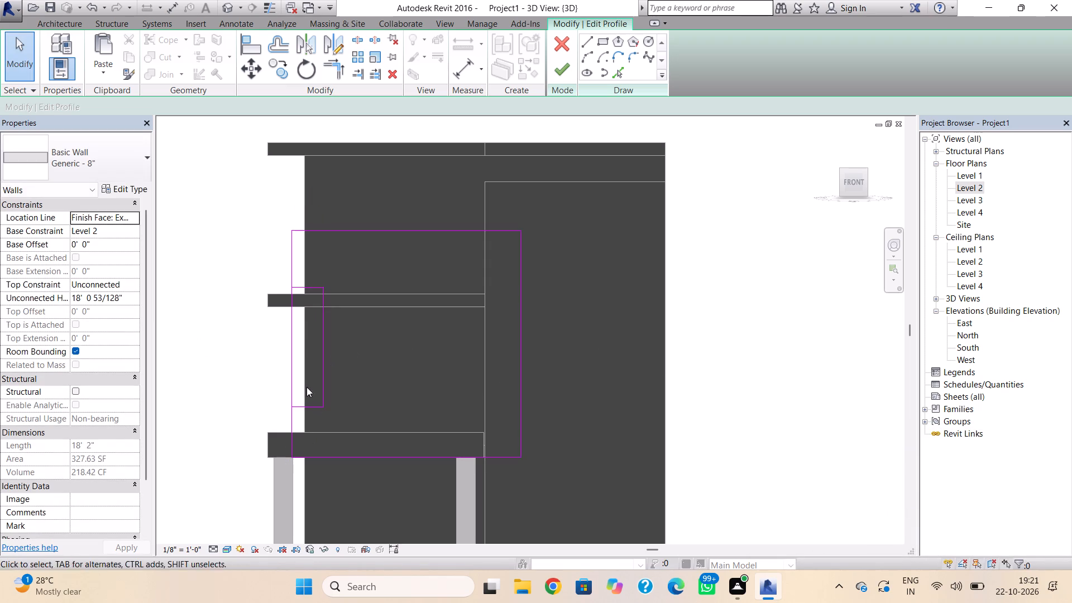
Delete the profile's full-height west edge and redraw its upper segment, 4' 6" long, from the top edge to the notch.
click(294, 384)
key(Delete)
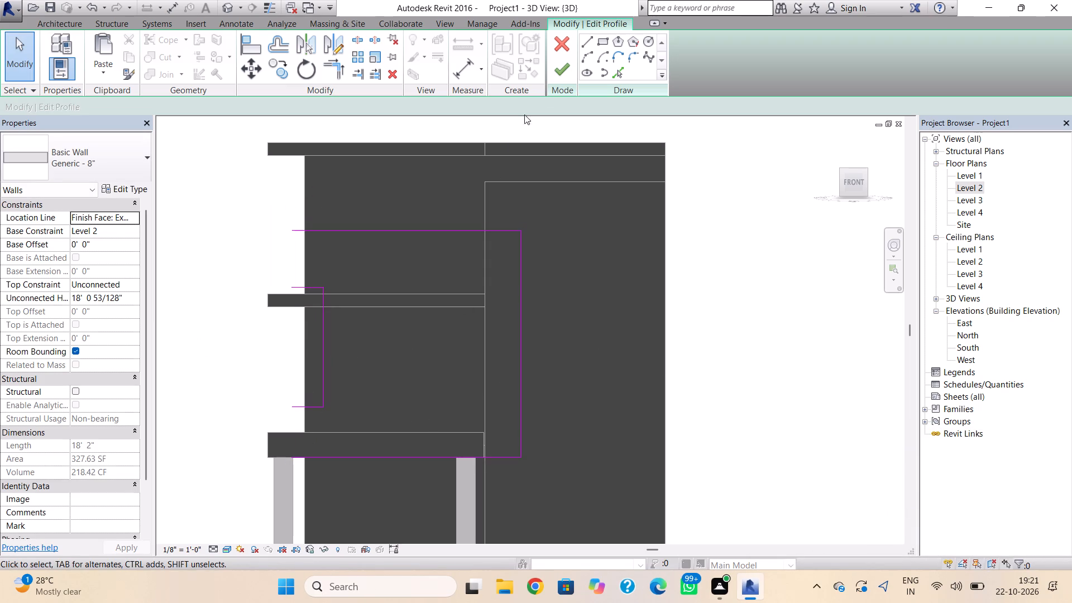
click(584, 45)
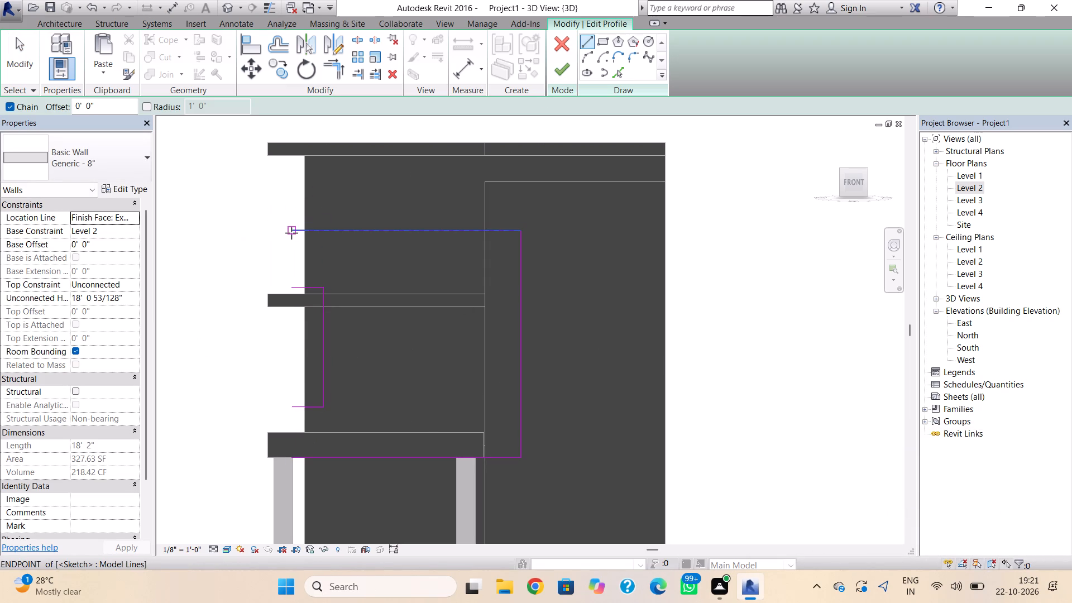
click(292, 231)
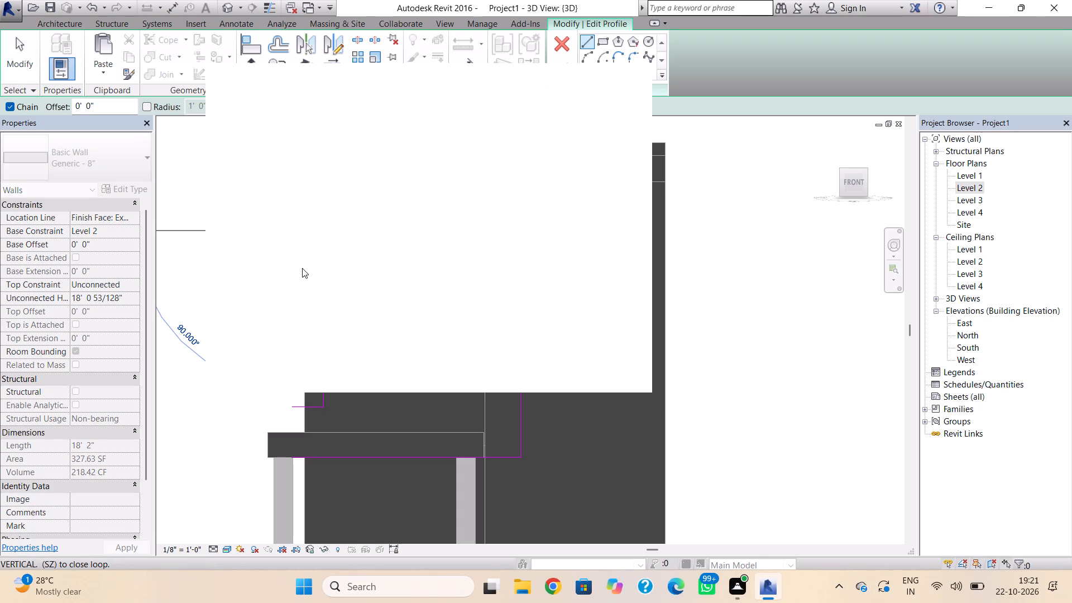
click(626, 84)
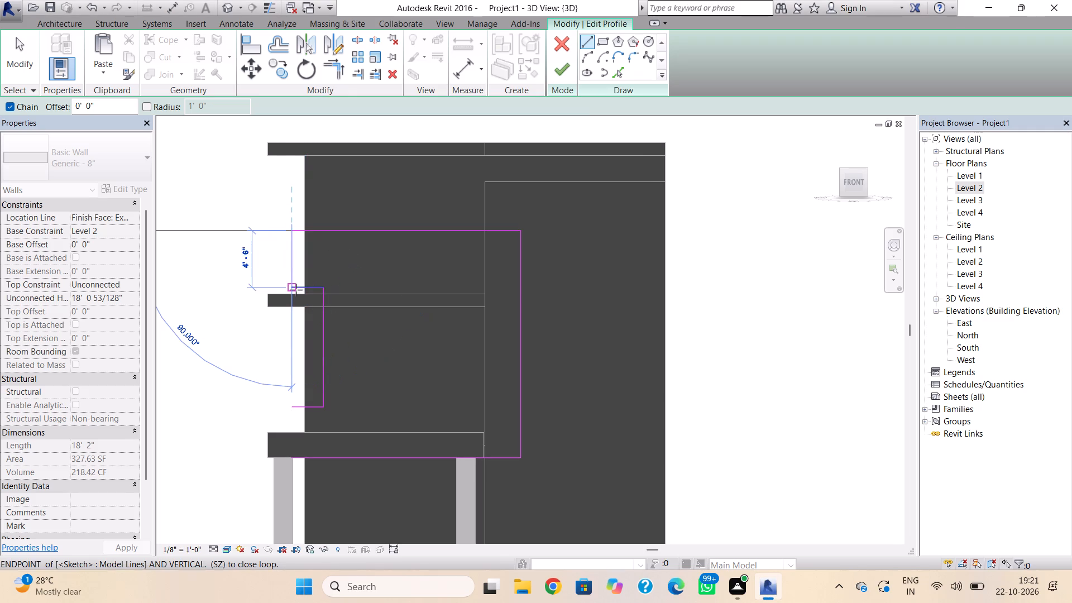
click(296, 290)
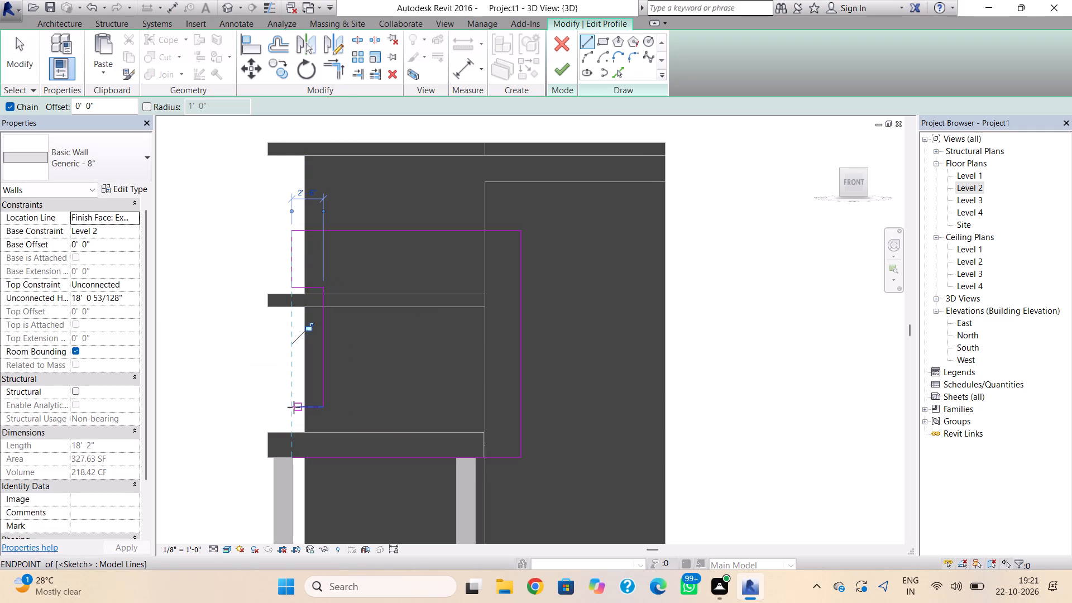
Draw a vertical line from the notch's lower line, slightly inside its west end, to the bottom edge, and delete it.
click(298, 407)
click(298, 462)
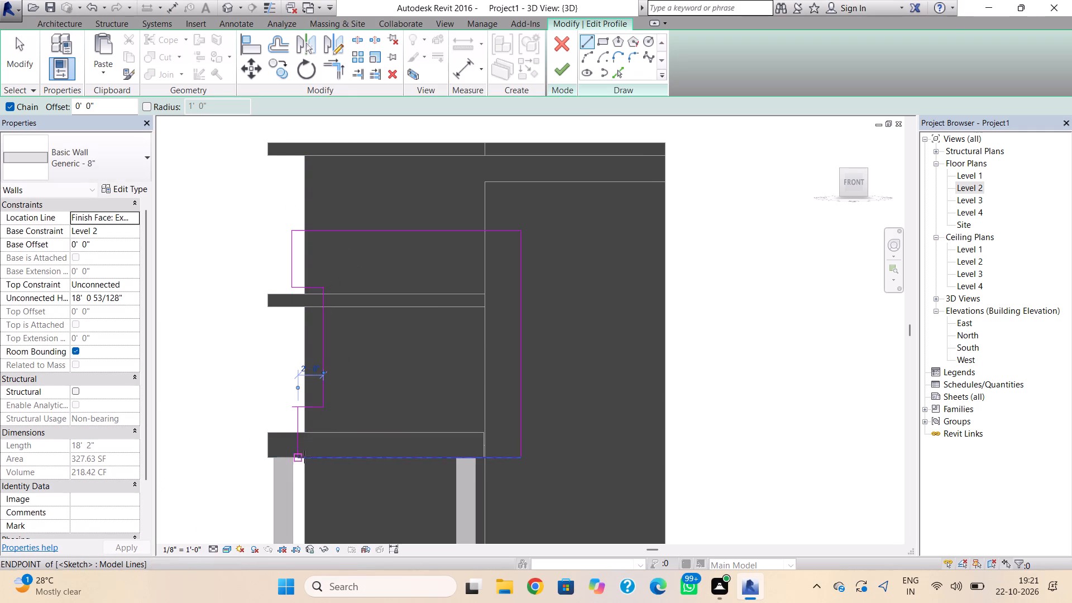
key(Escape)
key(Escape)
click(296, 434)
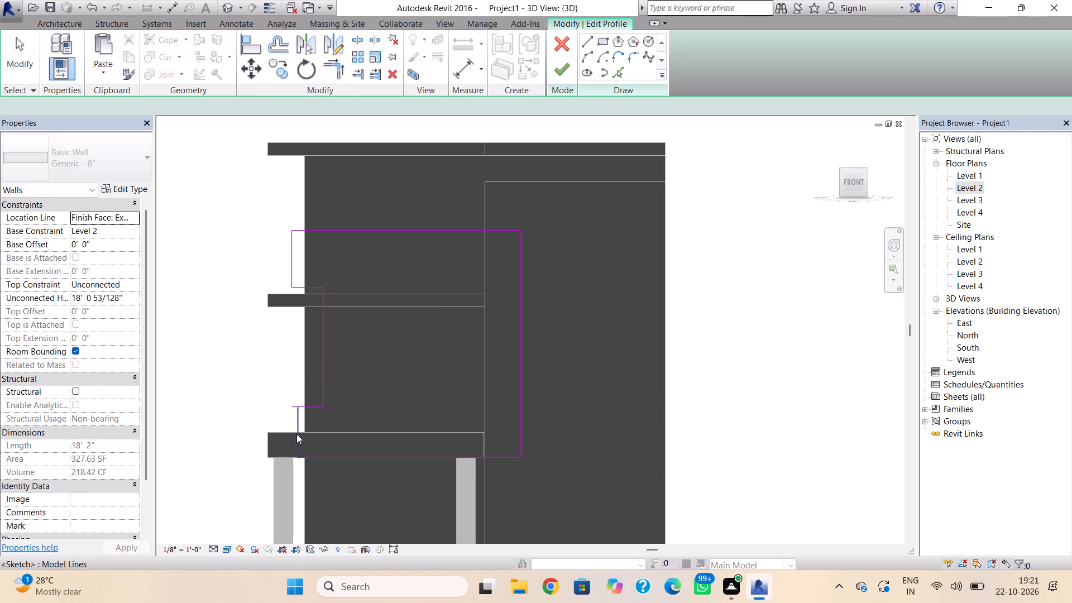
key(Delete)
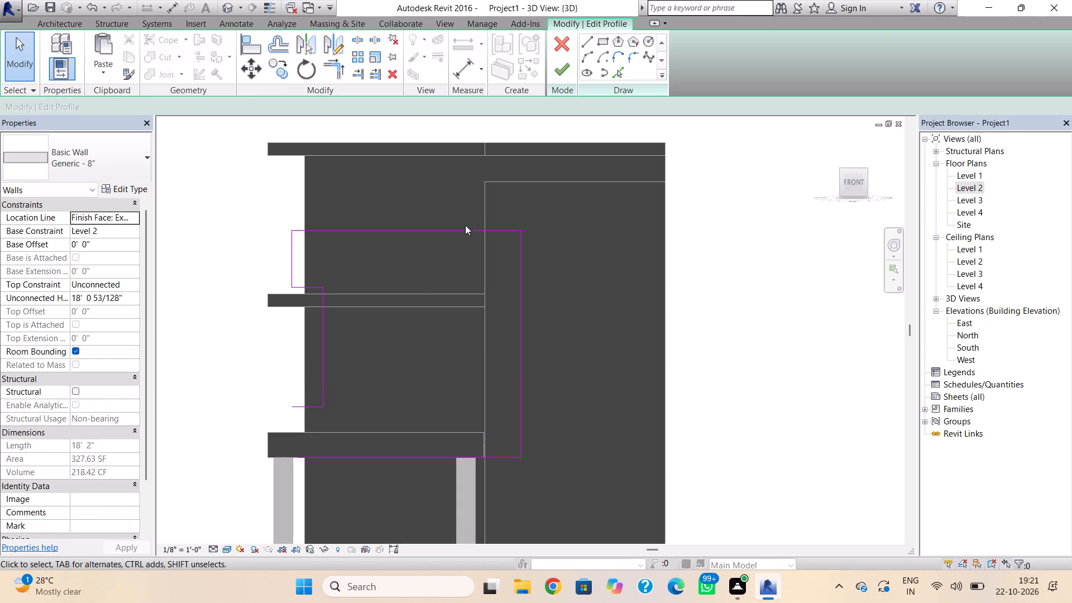
Draw the lower west segment from the notch's lower corner to the bottom edge, closing the loop, and finish the wall profile.
click(590, 42)
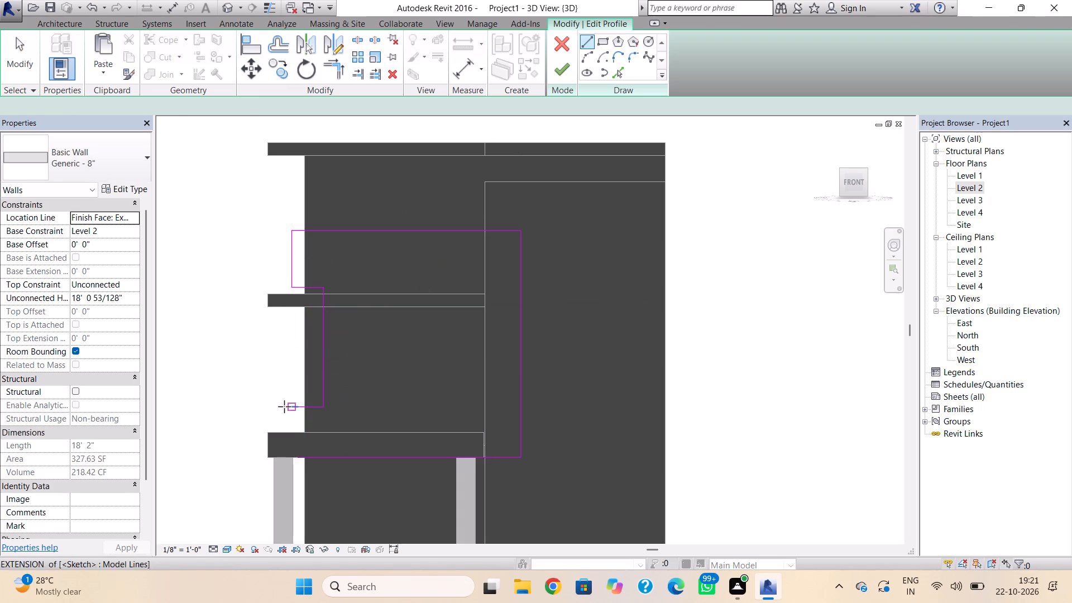
click(290, 412)
click(293, 458)
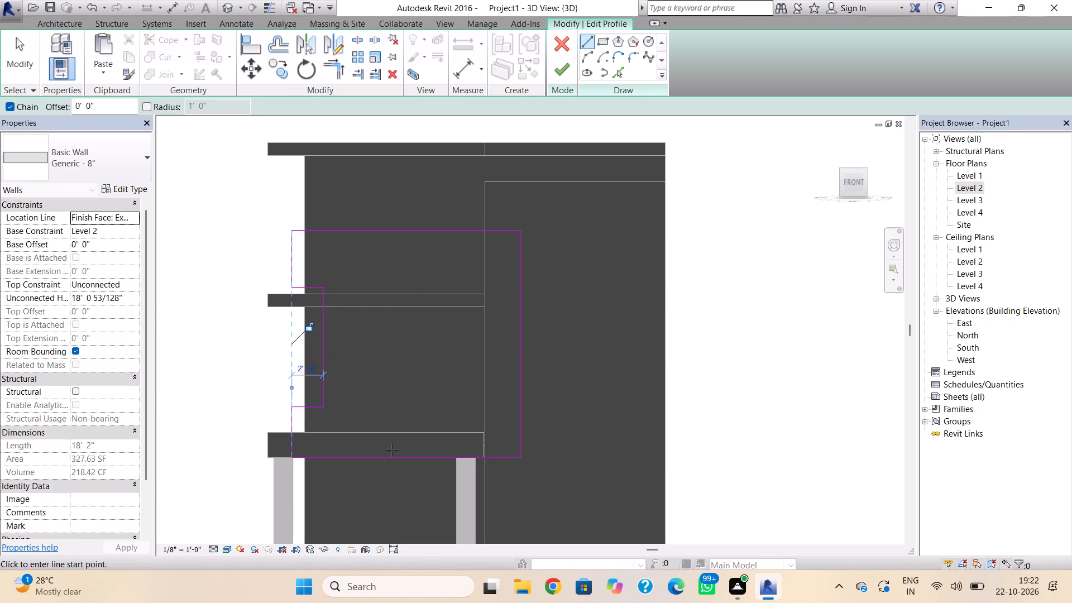
key(Escape)
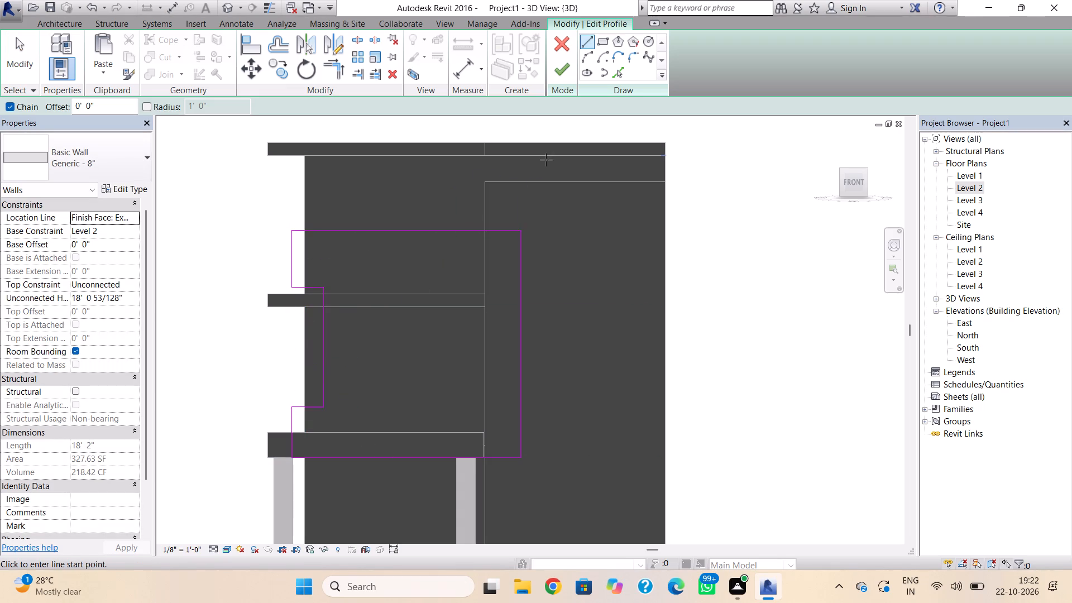
click(560, 69)
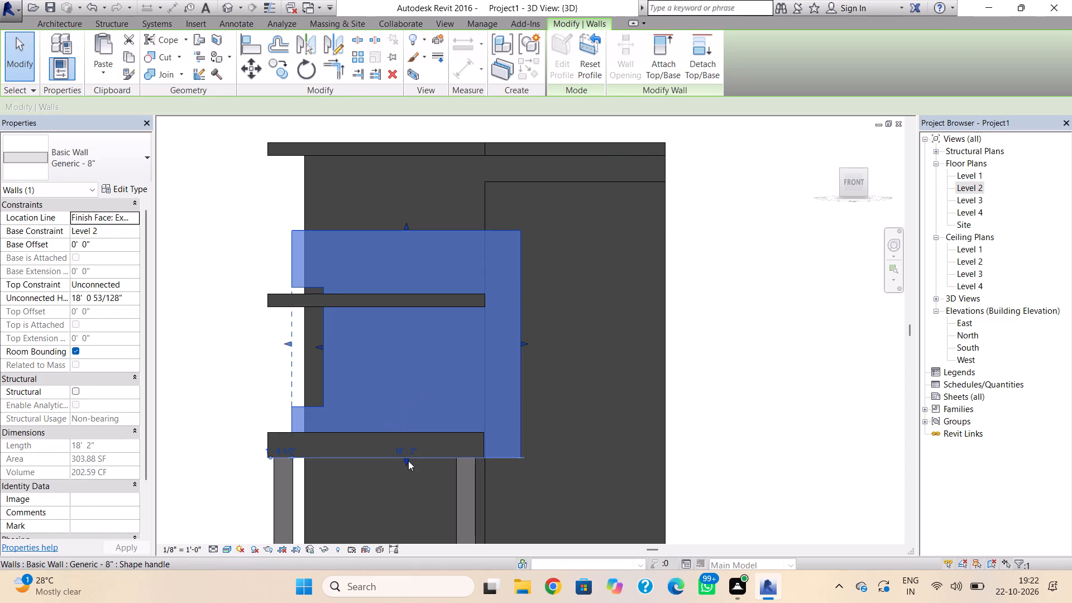
Raise the notched front wall's base to the top of the low parapet, giving a base offset of 2' 0".
drag(406, 462, 413, 435)
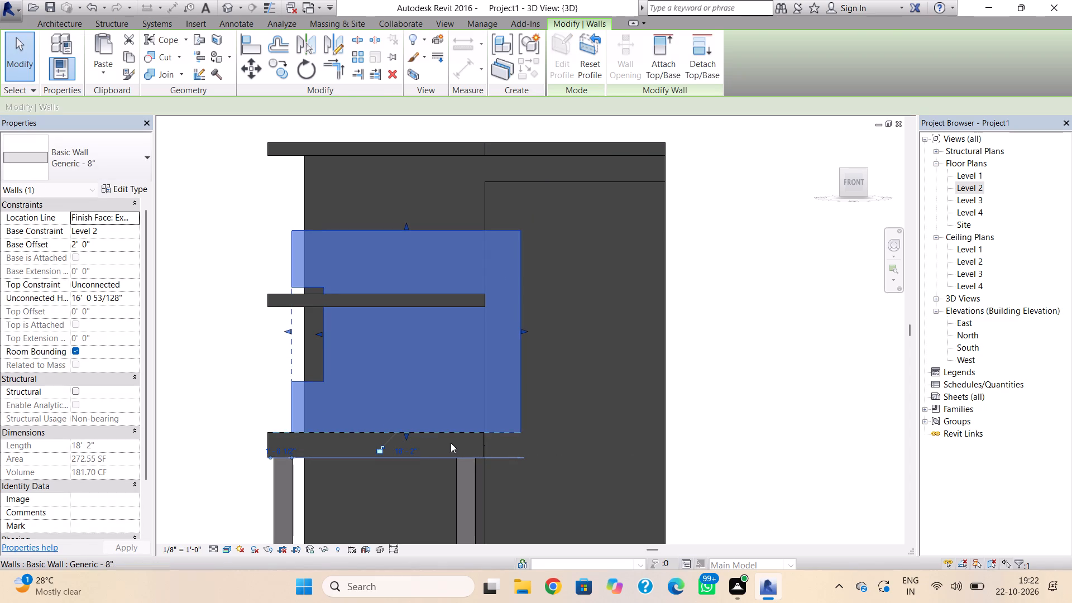
key(Escape)
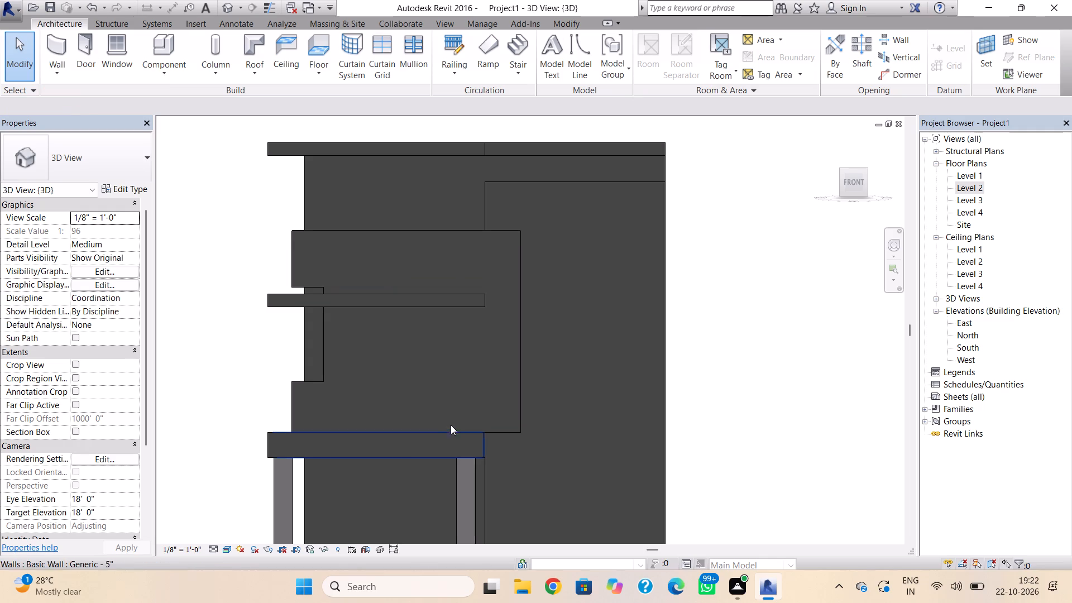
Reopen the notched front 8" wall's profile for editing.
click(497, 241)
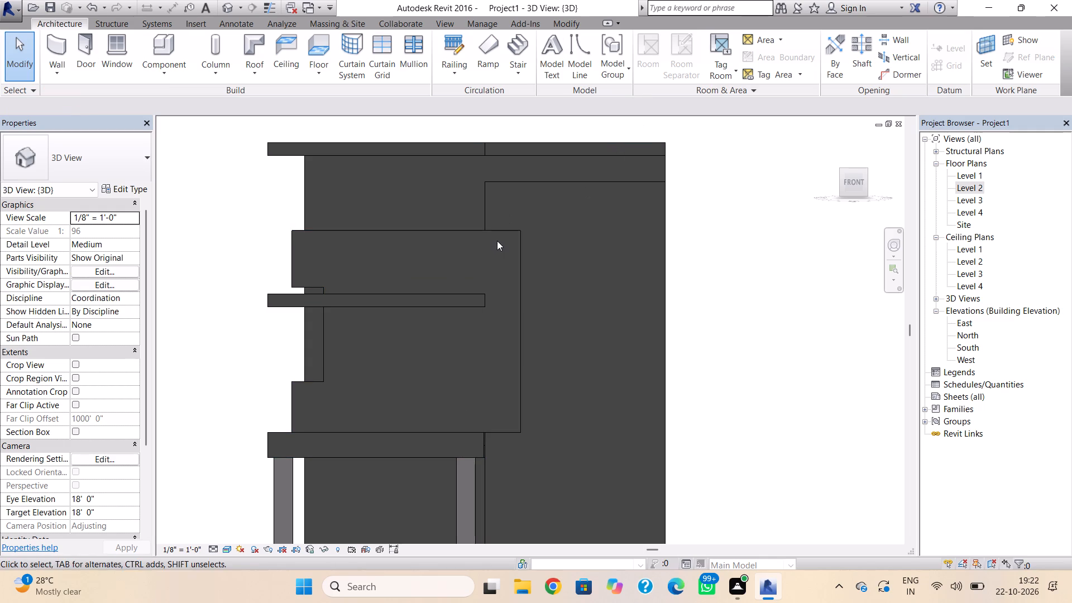
click(500, 236)
click(563, 46)
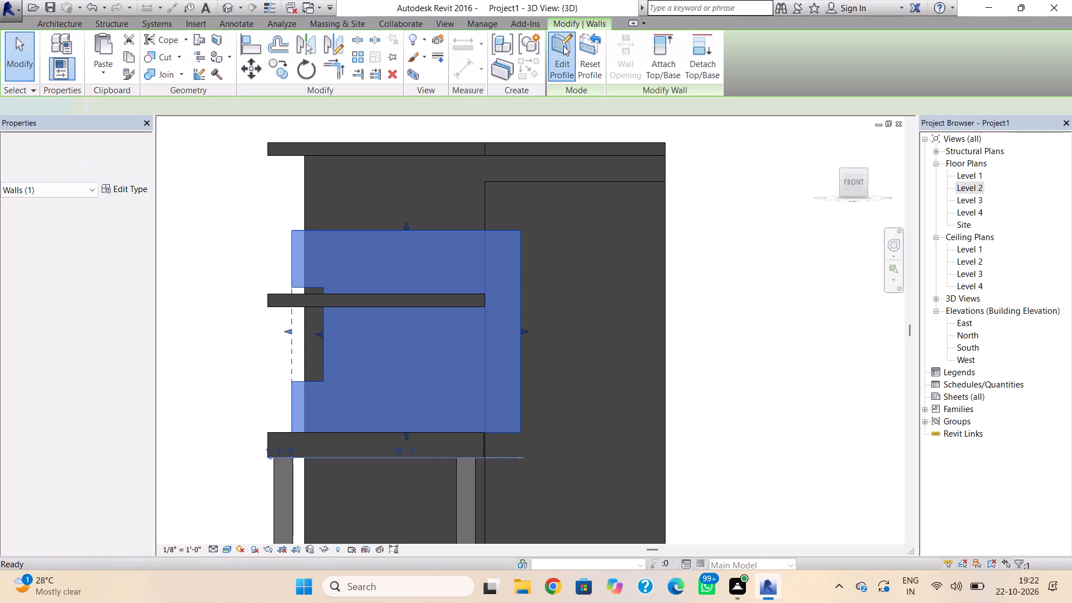
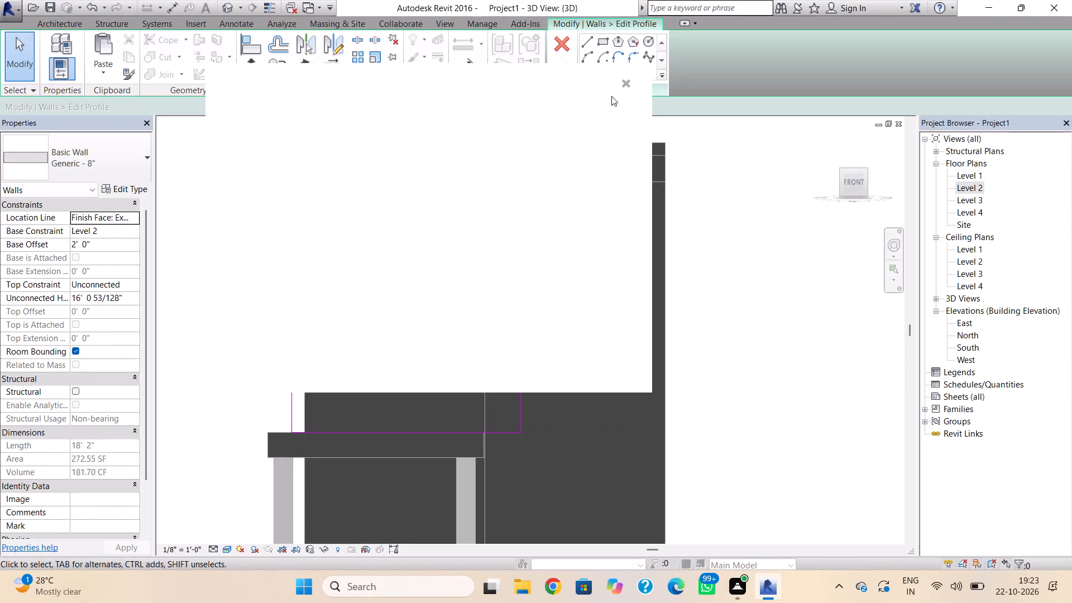
Sketch a closed rectangular opening about 12' 6" wide and 12' 0" high inside the notched front wall's profile and finish the profile.
click(626, 87)
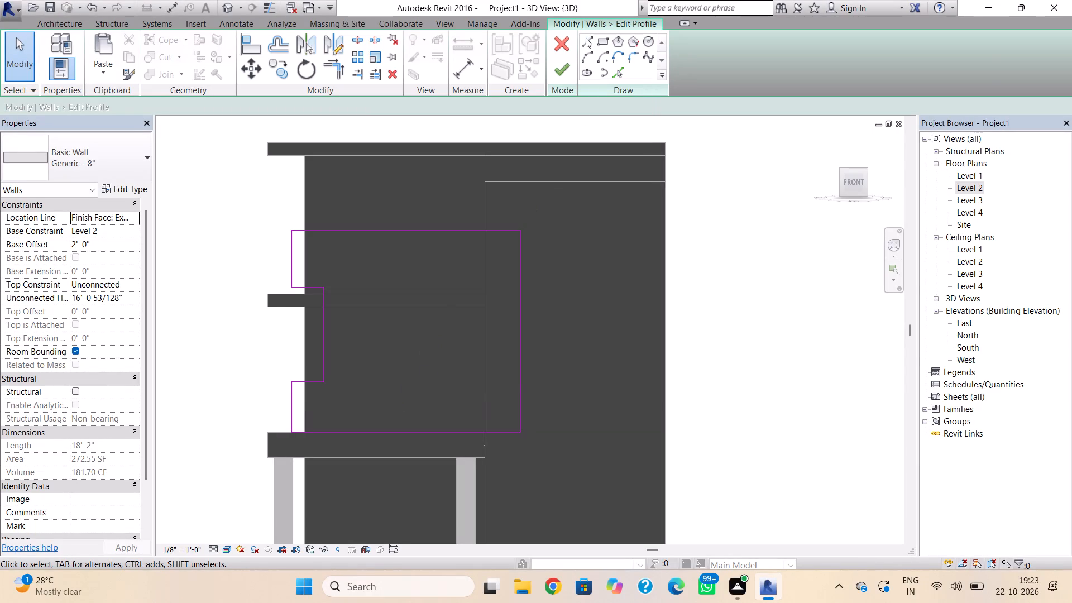
click(586, 38)
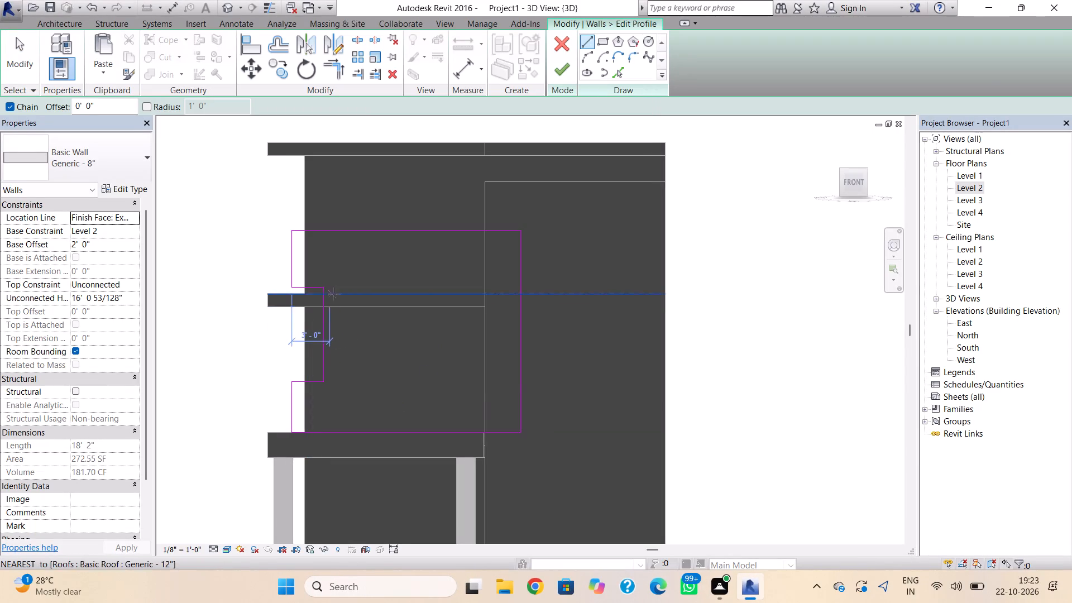
click(337, 256)
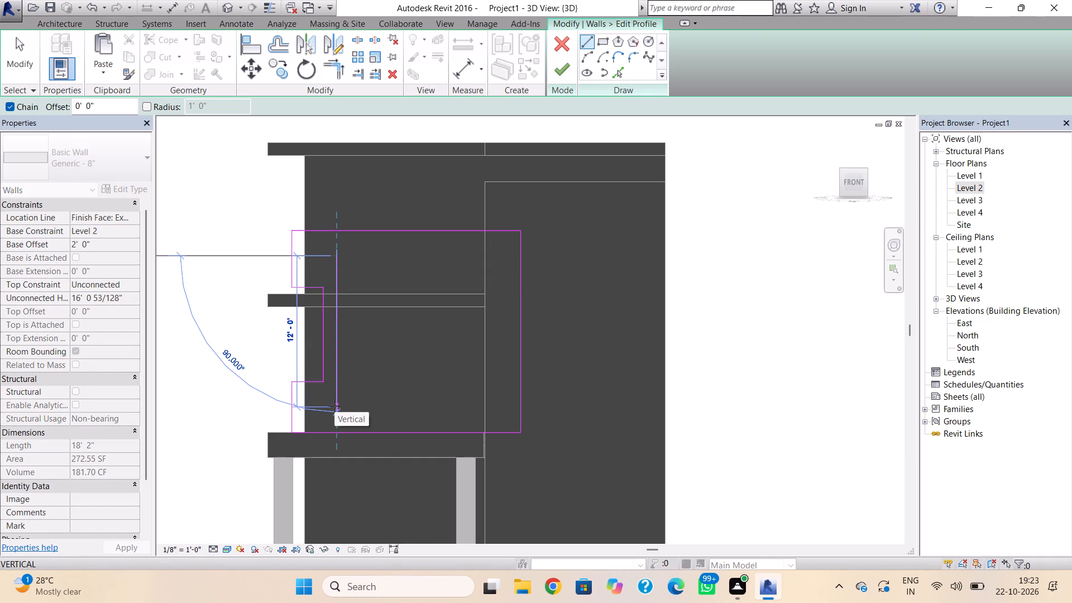
click(334, 406)
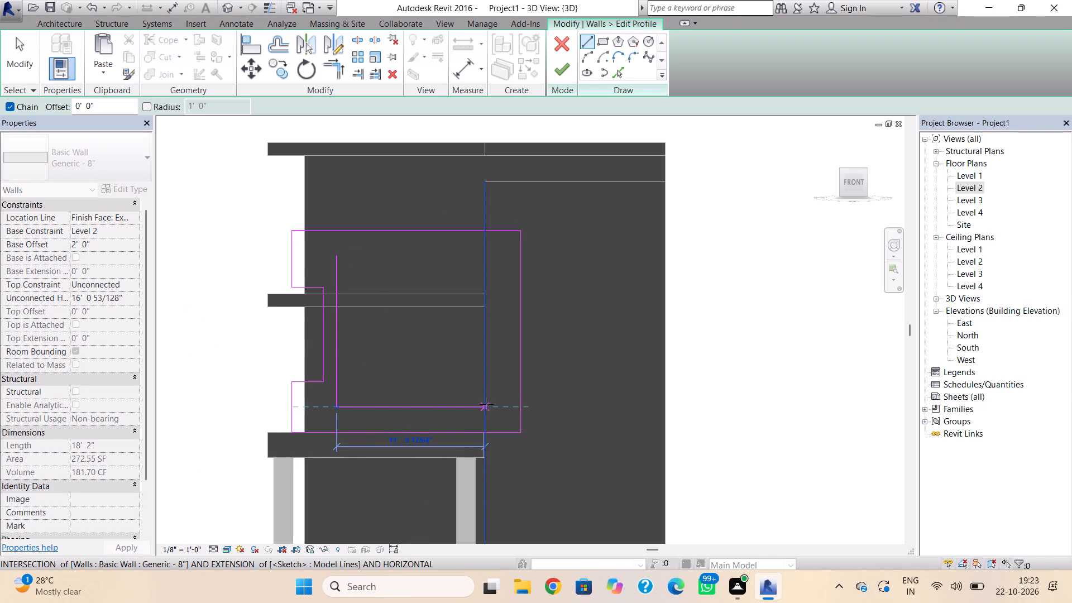
click(494, 403)
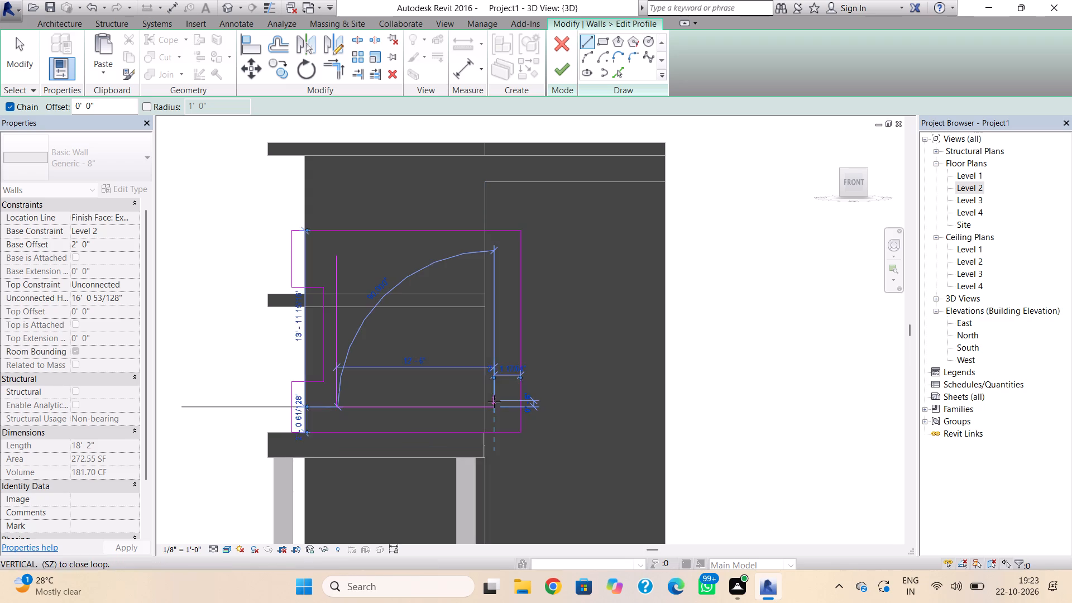
click(493, 255)
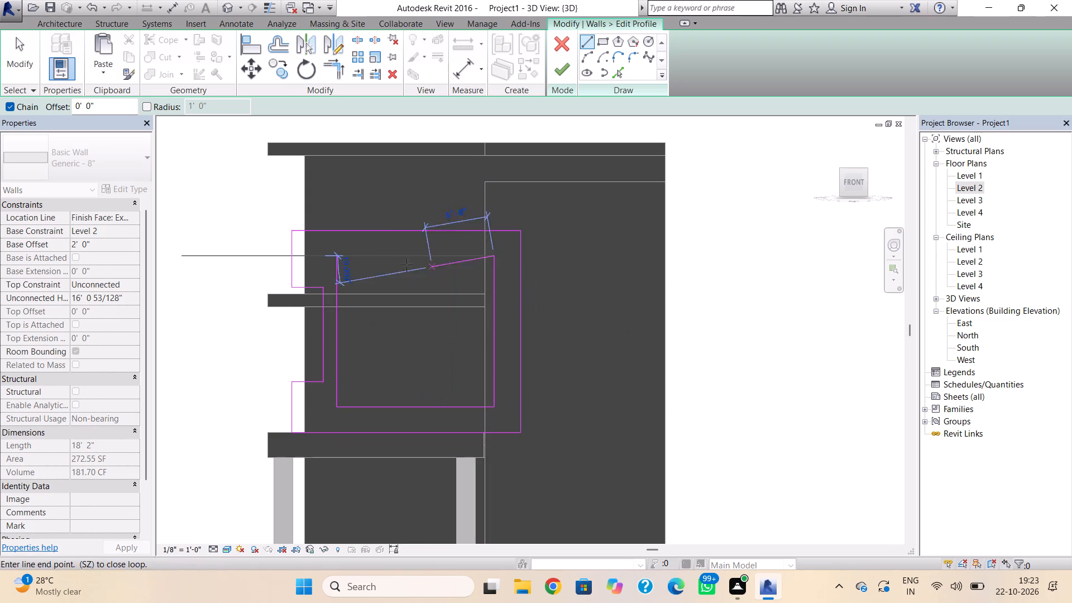
click(336, 255)
key(Escape)
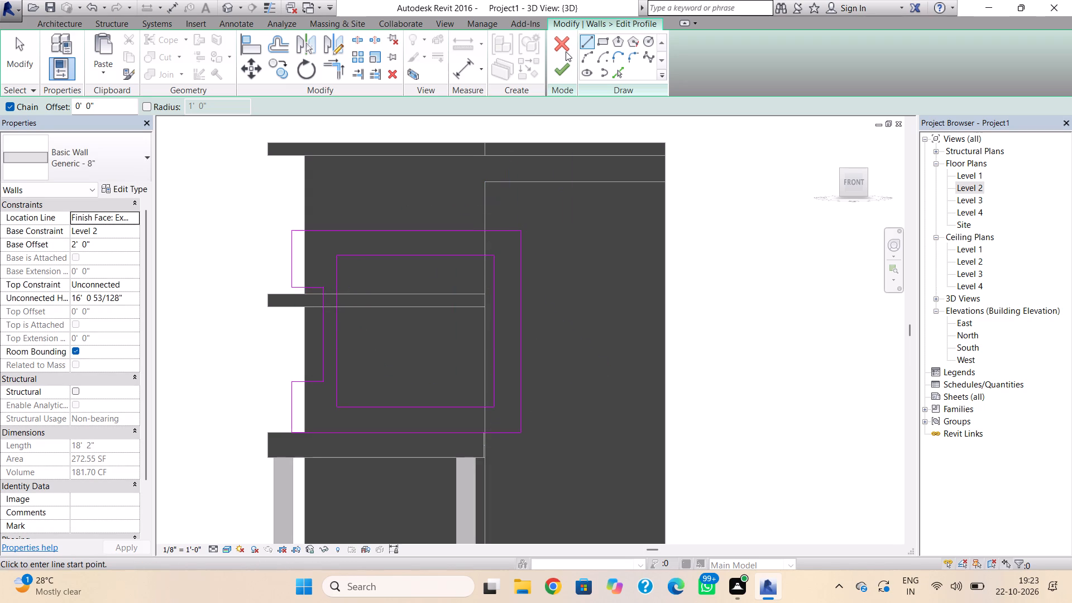
click(562, 74)
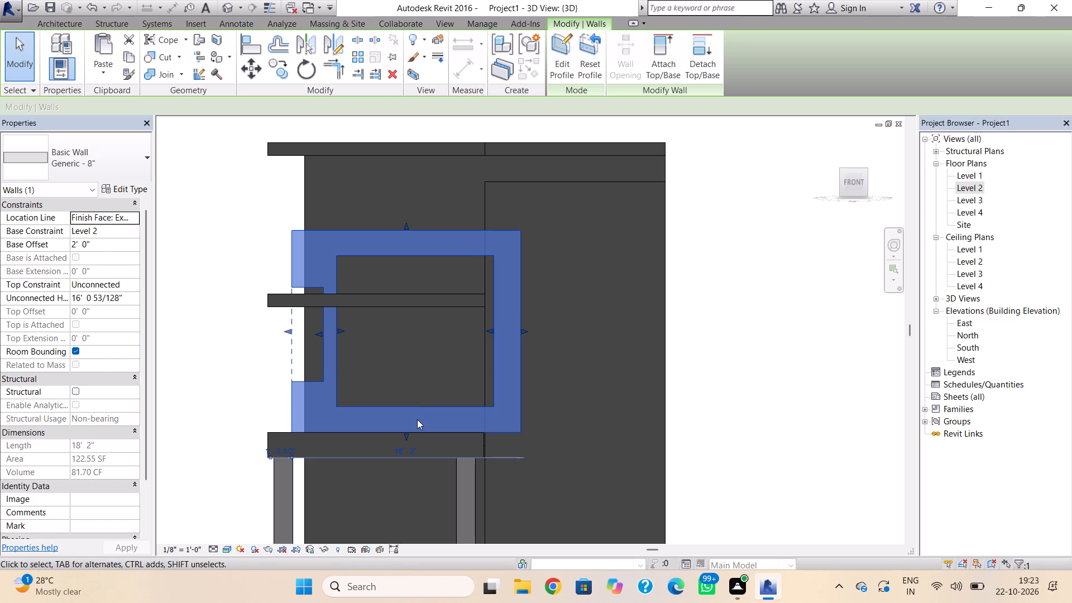
Reopen the wall profile and pull the opening's bottom and east edges back from their shared corner, leaving the east edge 9' 0" long.
click(476, 411)
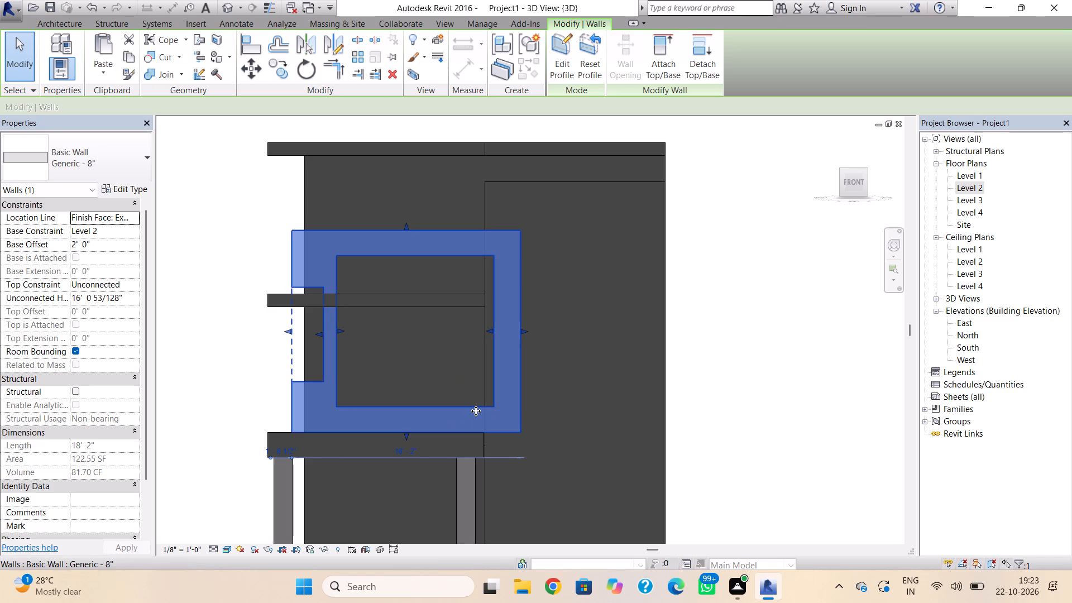
double_click(476, 411)
click(480, 407)
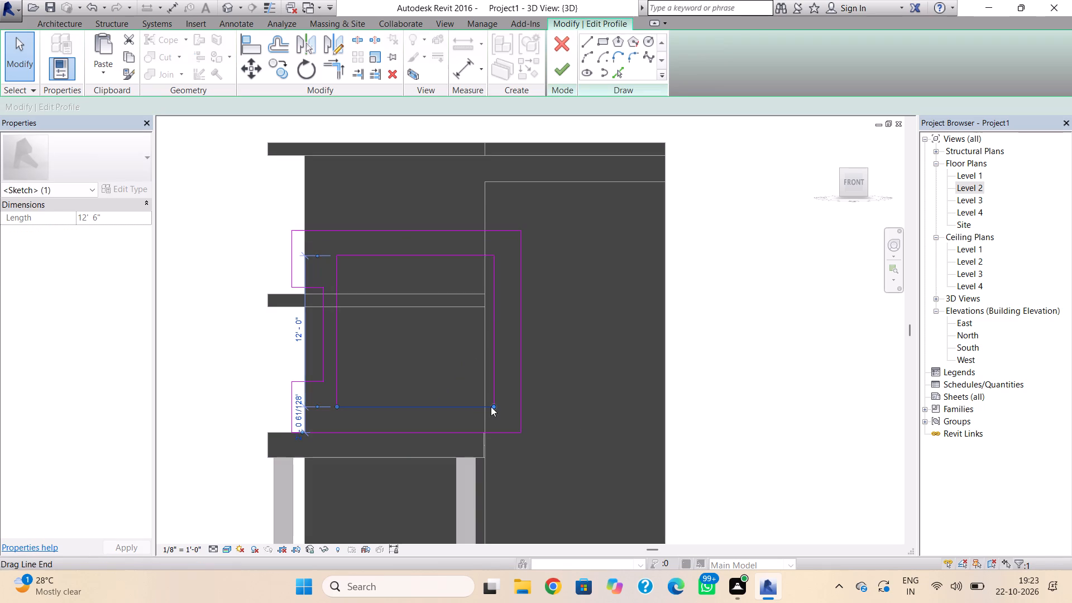
drag(491, 406, 453, 409)
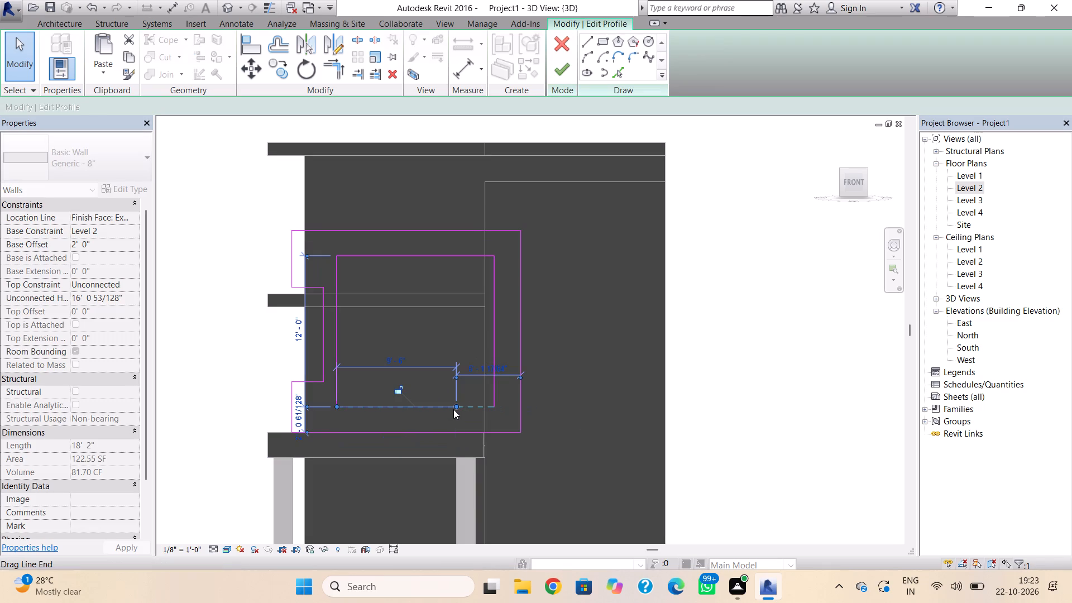
click(493, 404)
drag(493, 404, 490, 368)
Draw a vertical and a horizontal line joining the shortened edges, forming a step in the opening's lower east corner.
click(586, 38)
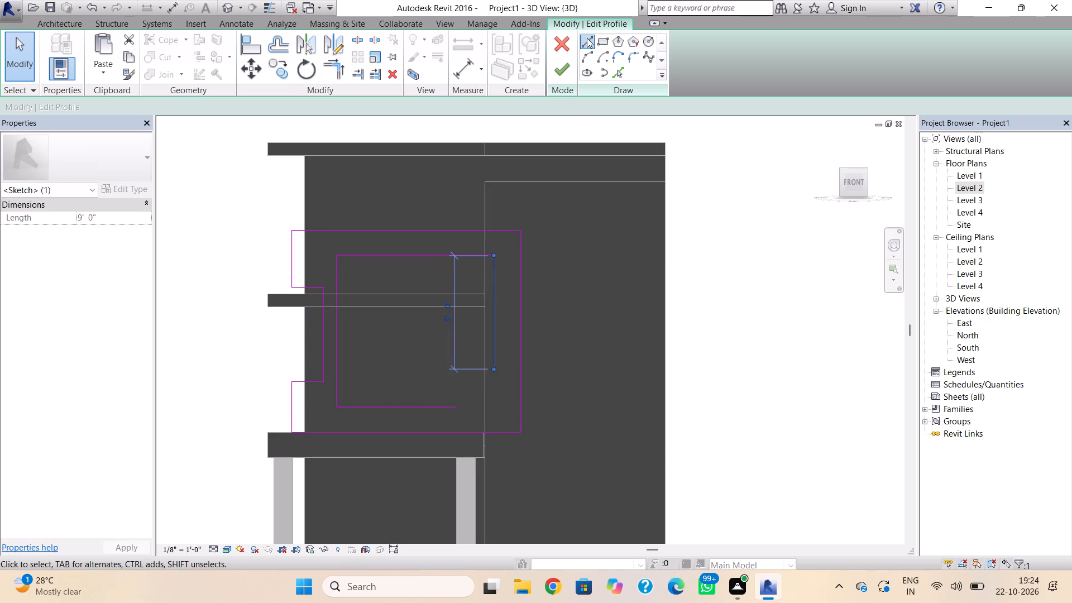
click(462, 408)
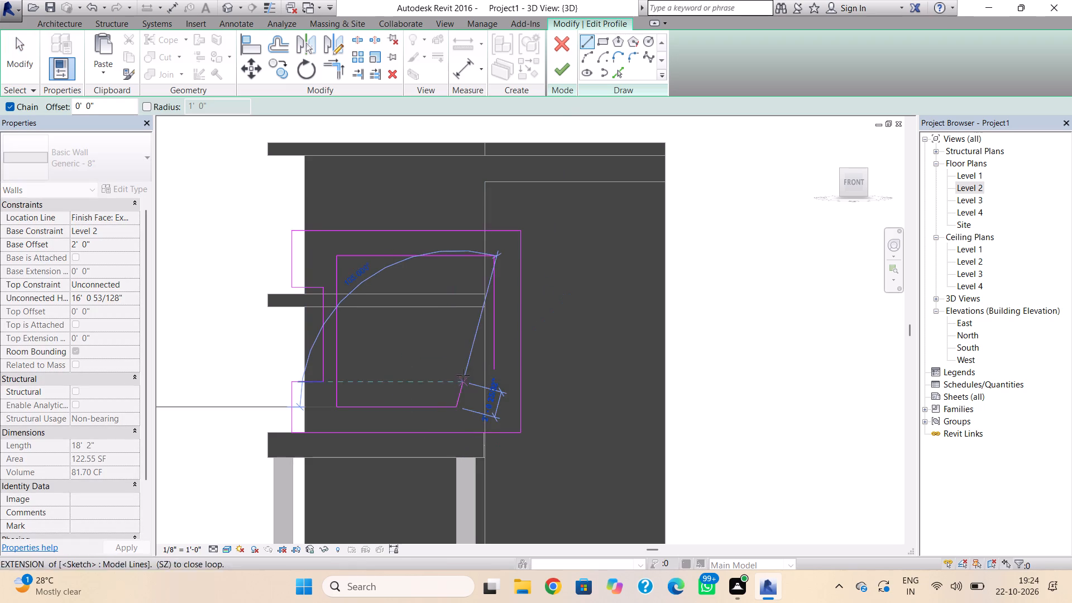
click(461, 370)
click(490, 367)
key(Escape)
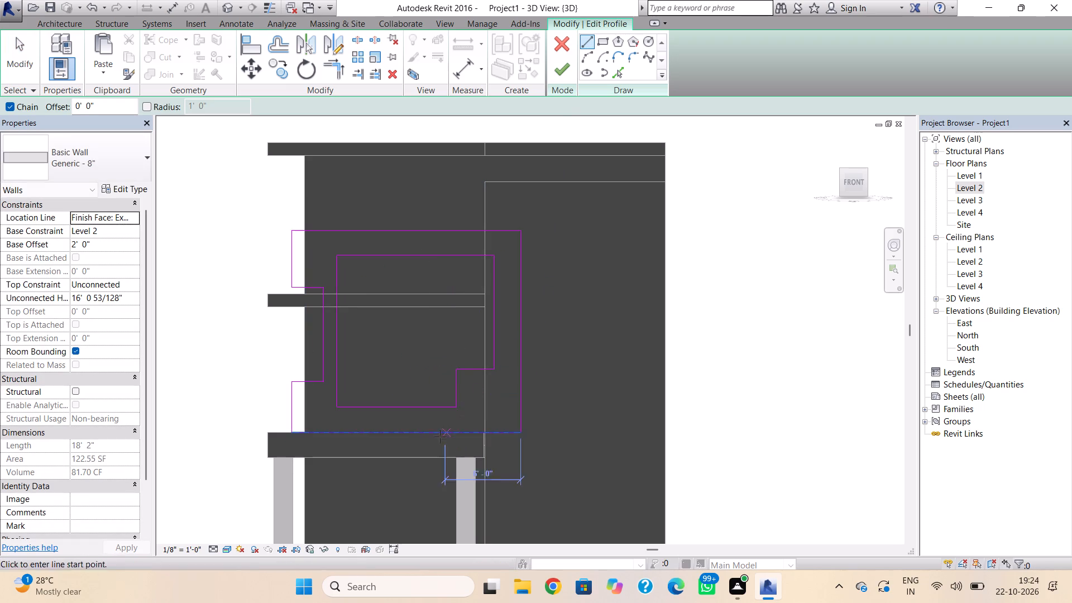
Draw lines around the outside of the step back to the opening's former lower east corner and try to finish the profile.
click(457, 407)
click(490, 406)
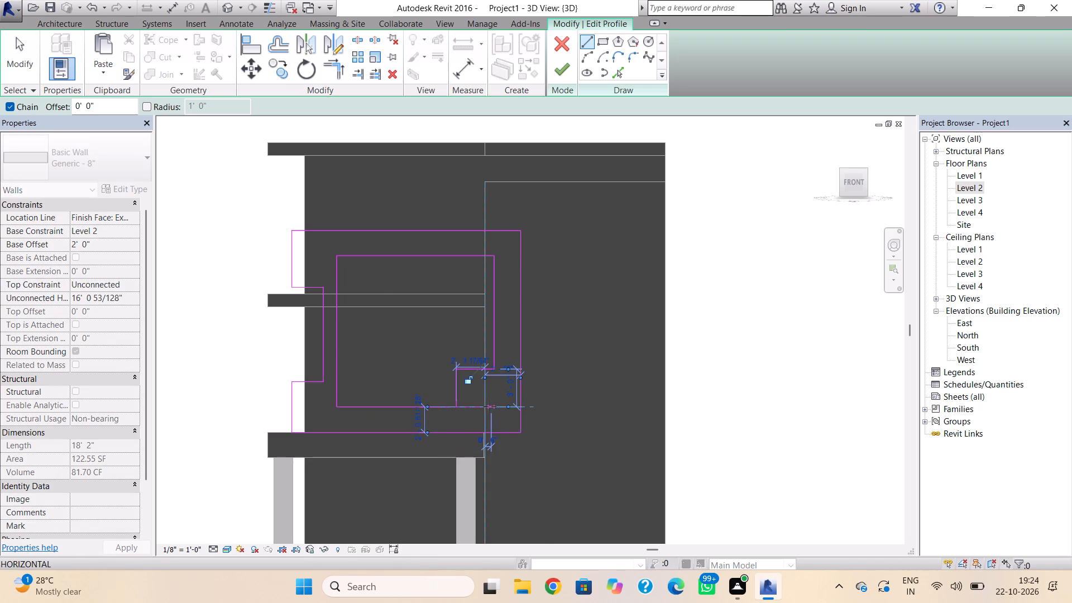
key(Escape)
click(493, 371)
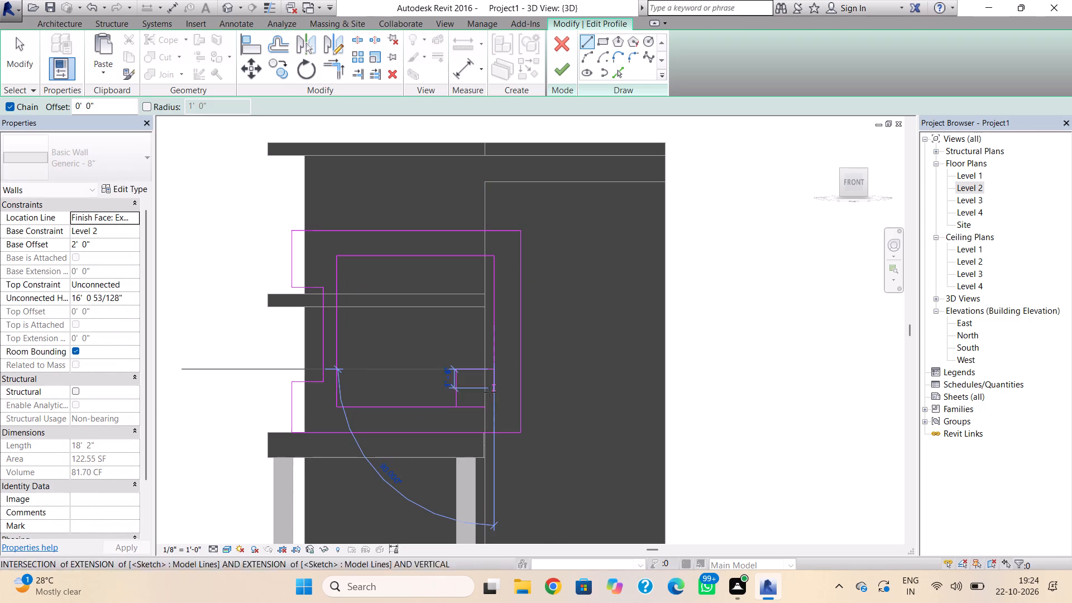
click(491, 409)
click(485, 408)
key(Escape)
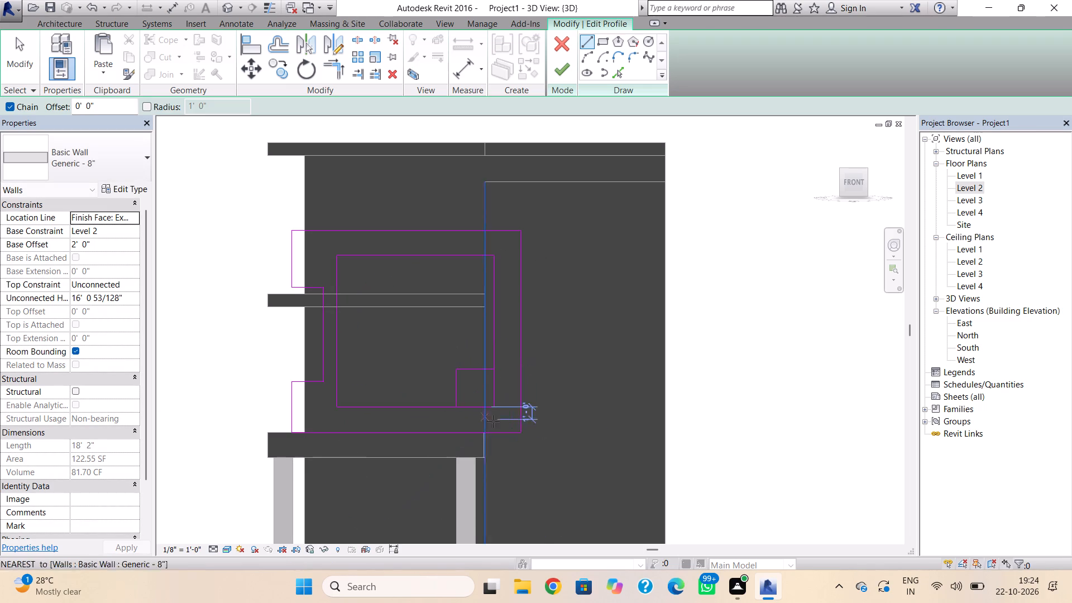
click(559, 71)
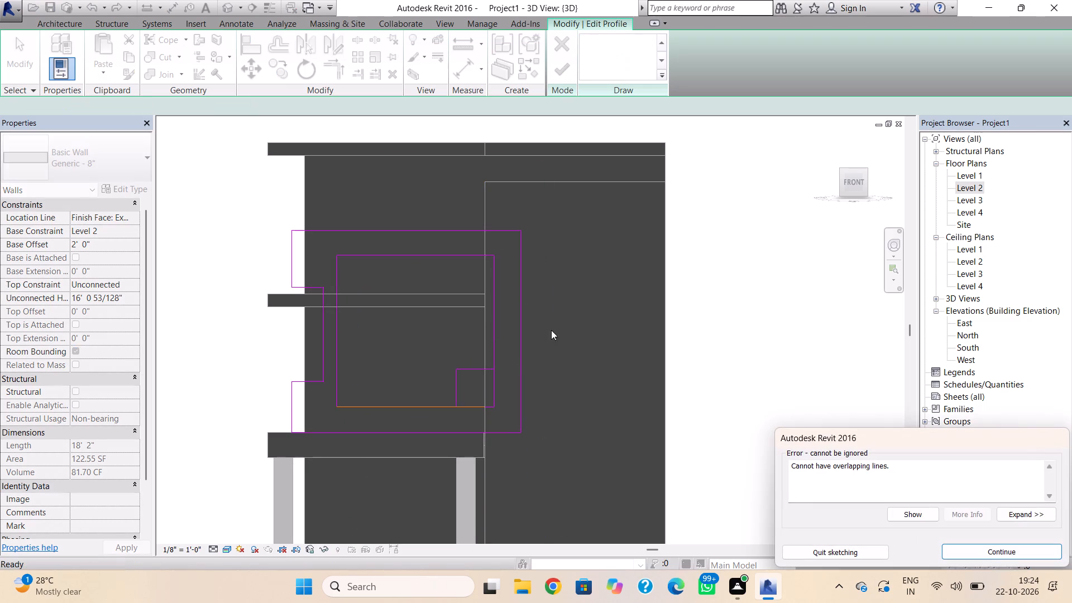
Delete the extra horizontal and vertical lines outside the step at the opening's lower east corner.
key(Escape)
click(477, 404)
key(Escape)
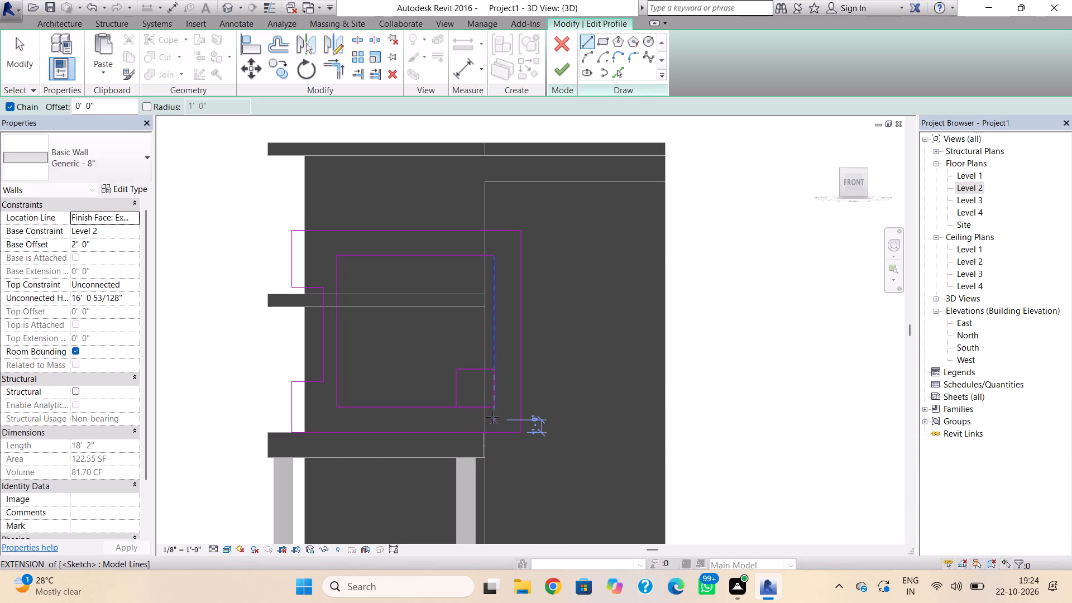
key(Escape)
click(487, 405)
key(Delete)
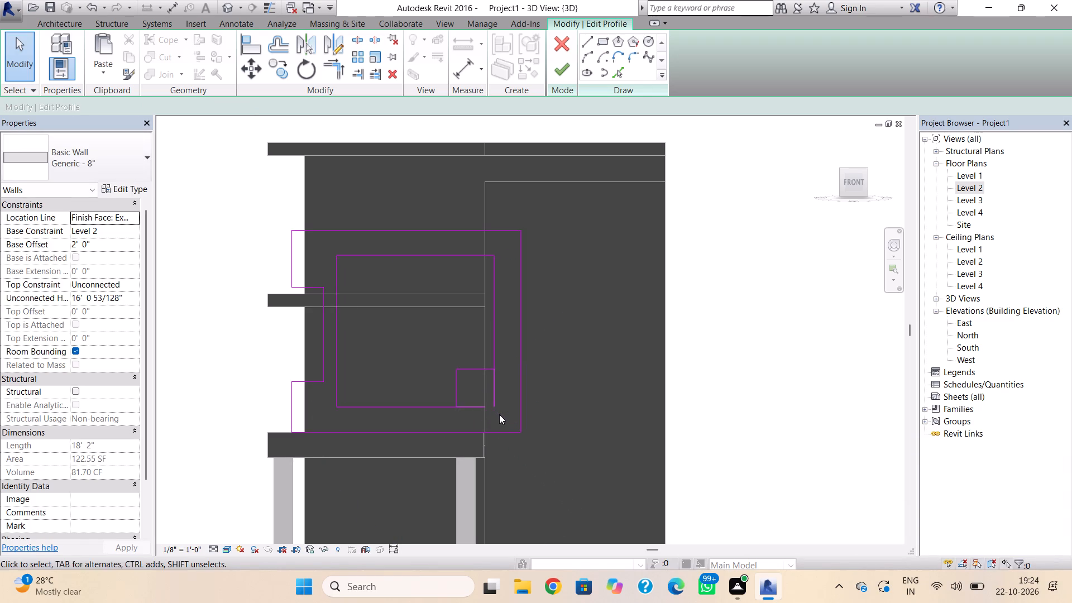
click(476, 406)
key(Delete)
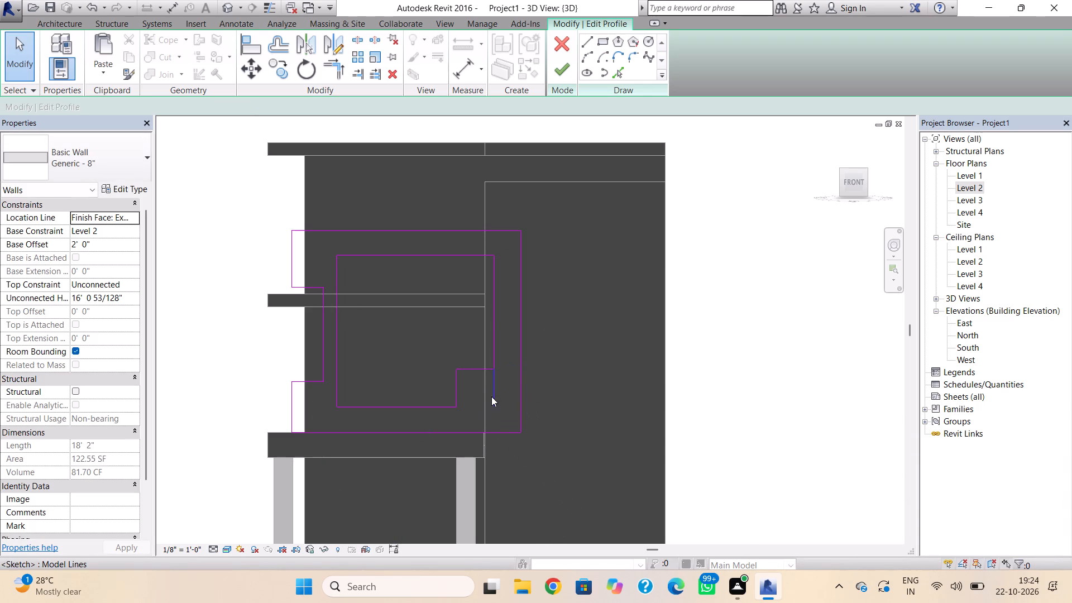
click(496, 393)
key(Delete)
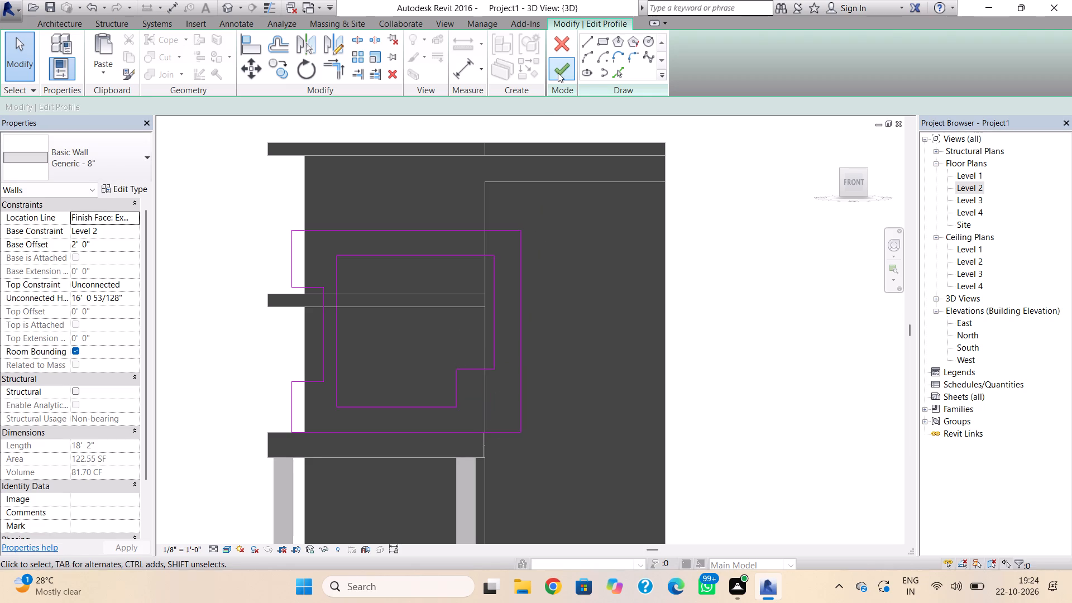
Finish the wall profile with the stepped opening.
click(558, 73)
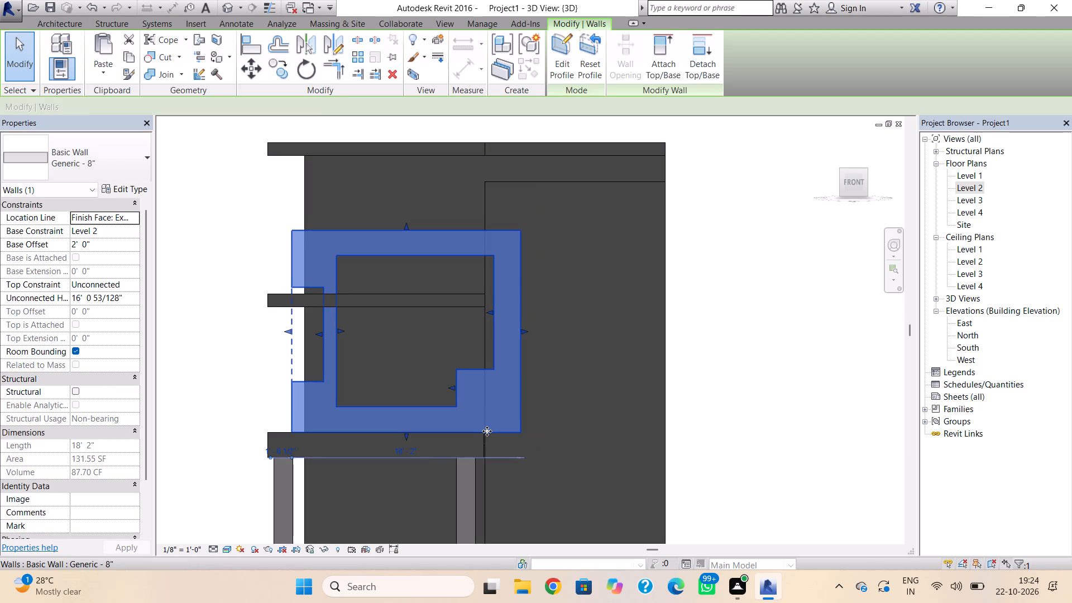
click(572, 434)
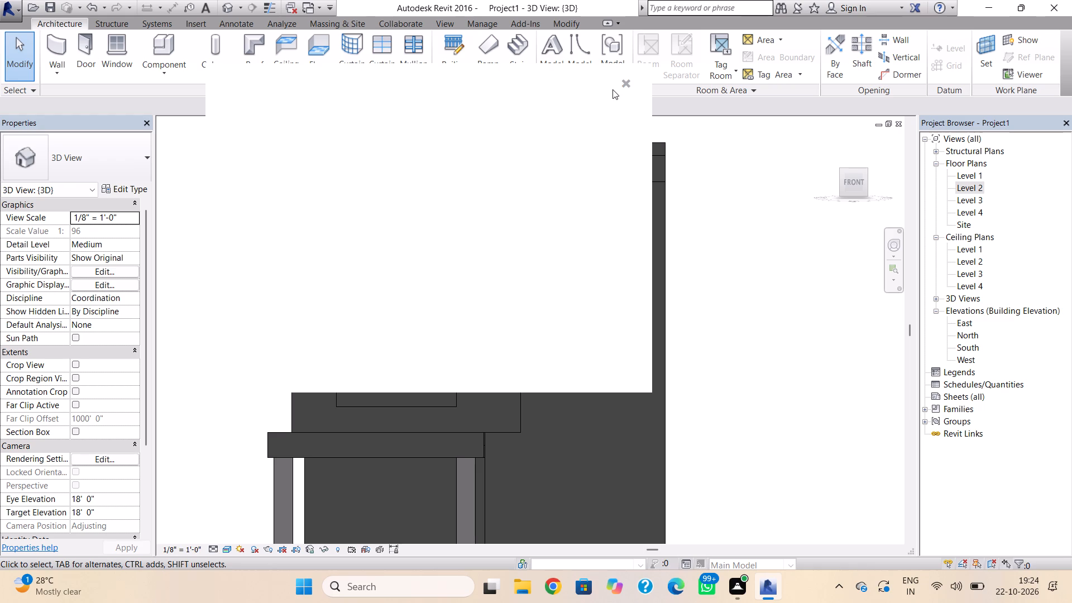
Move the opening's east edge slightly west to line up with the vertical wall edge behind it.
click(624, 84)
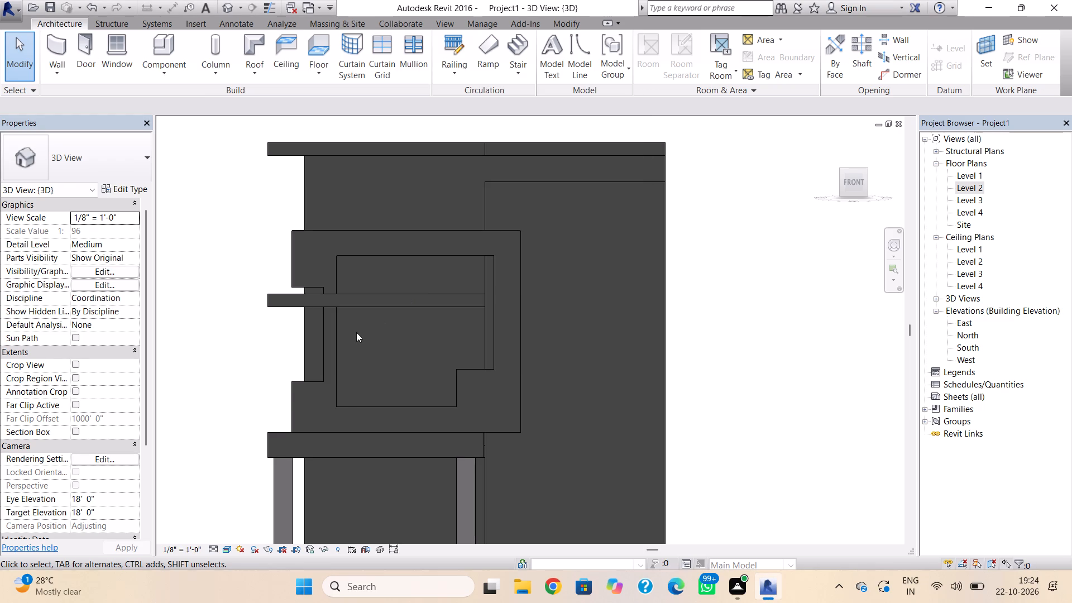
click(497, 338)
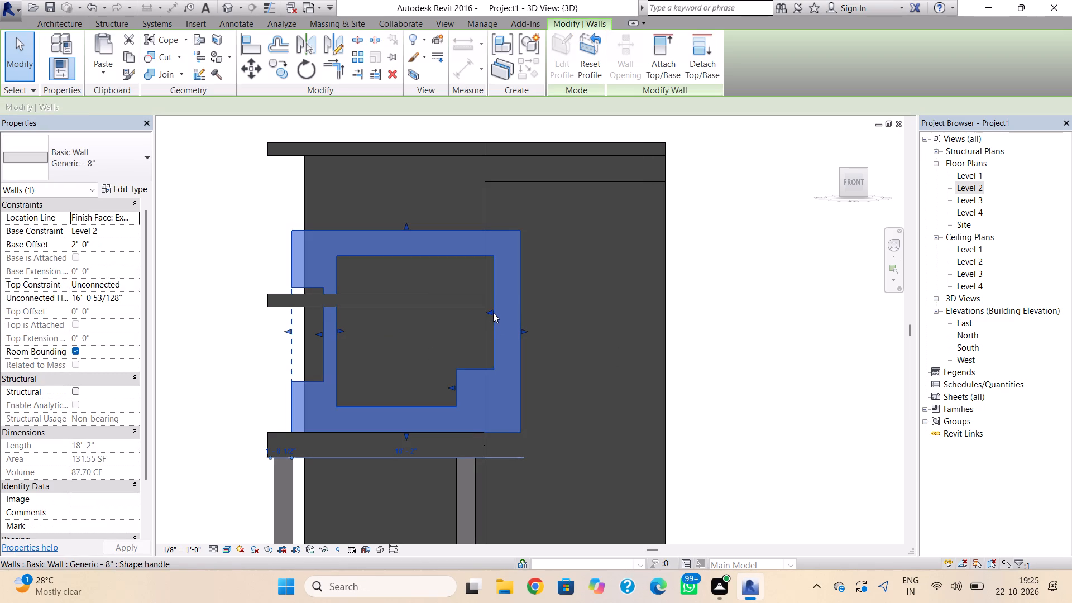
drag(493, 312, 488, 314)
click(580, 310)
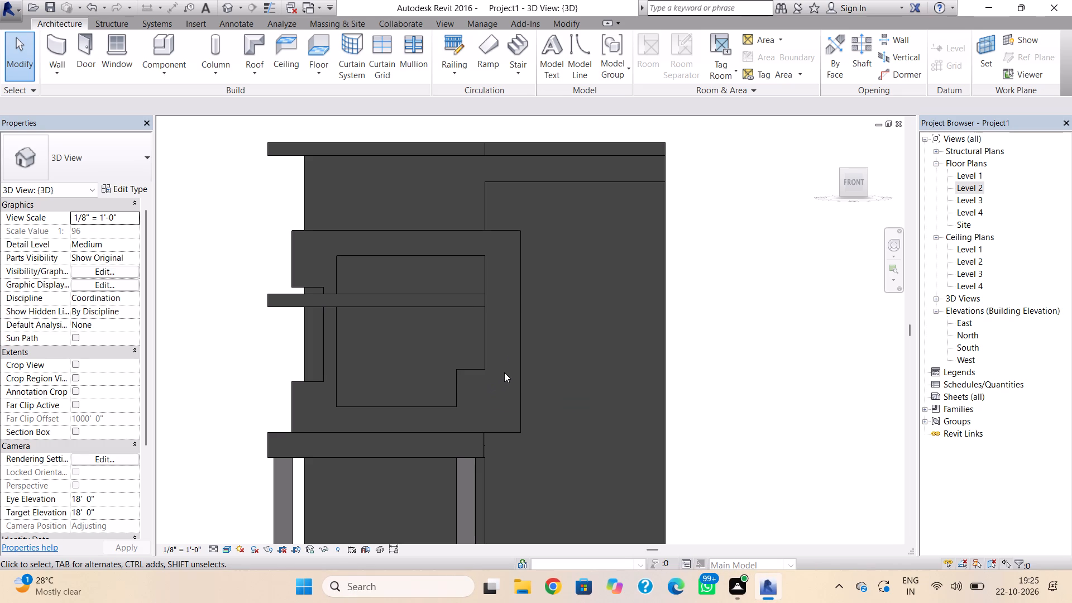
Reopen the wall profile, lower the opening's top edge to just above the intermediate roof slab, and finish the profile.
click(473, 228)
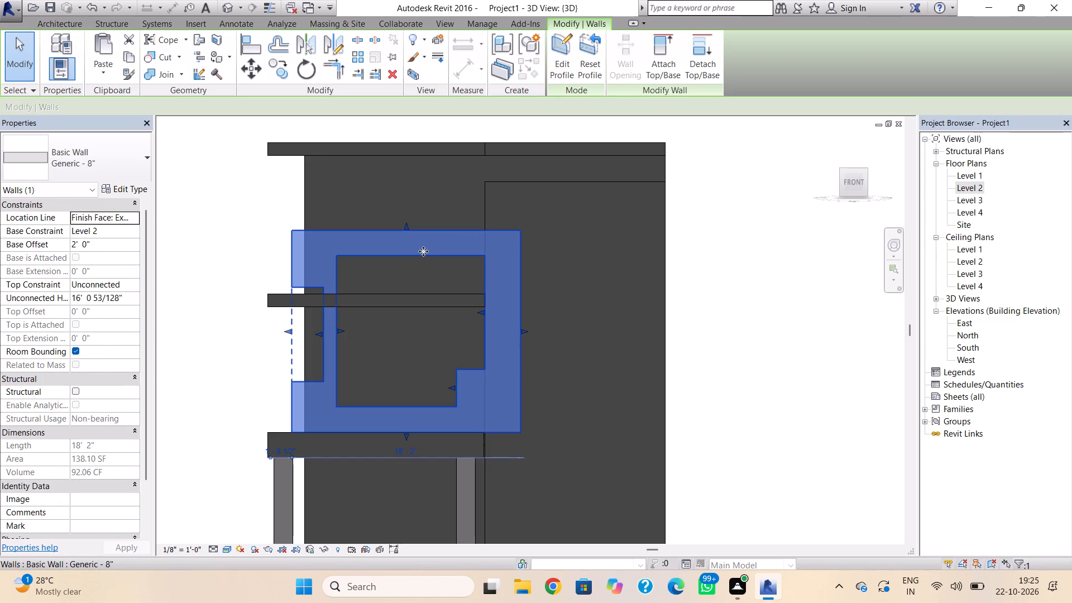
double_click(423, 251)
click(423, 251)
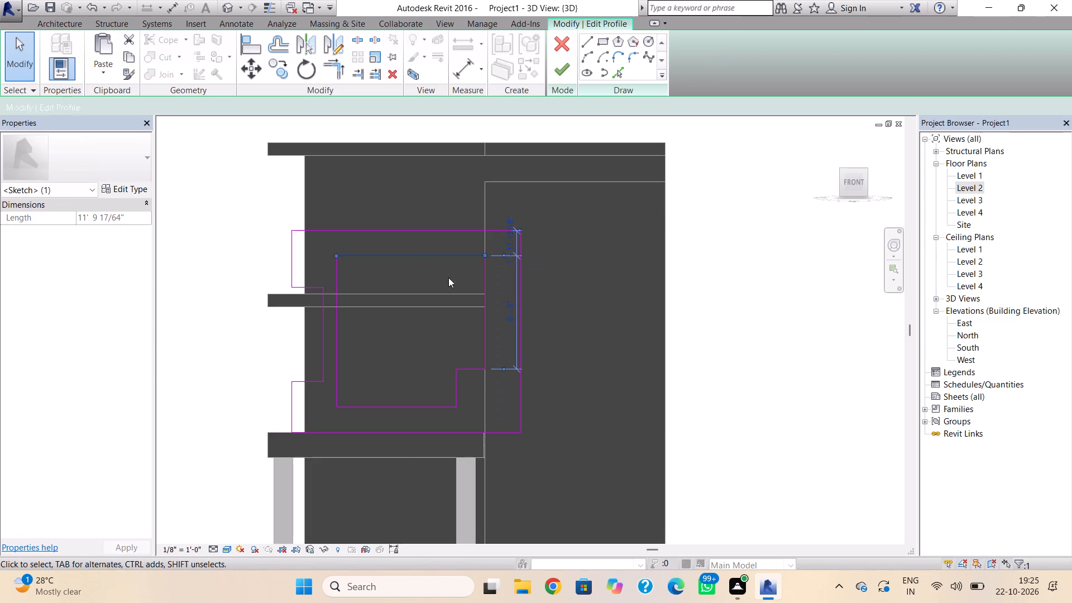
key(Down)
key(Down)
key(Down)
key(Down)
key(Down)
key(Down)
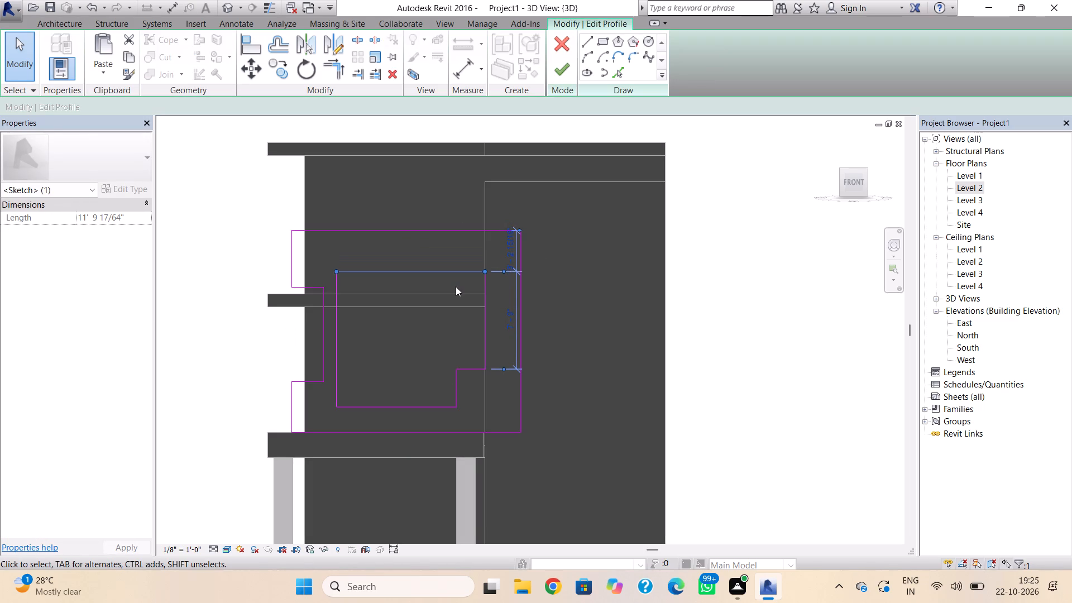
key(Down)
key(Down)
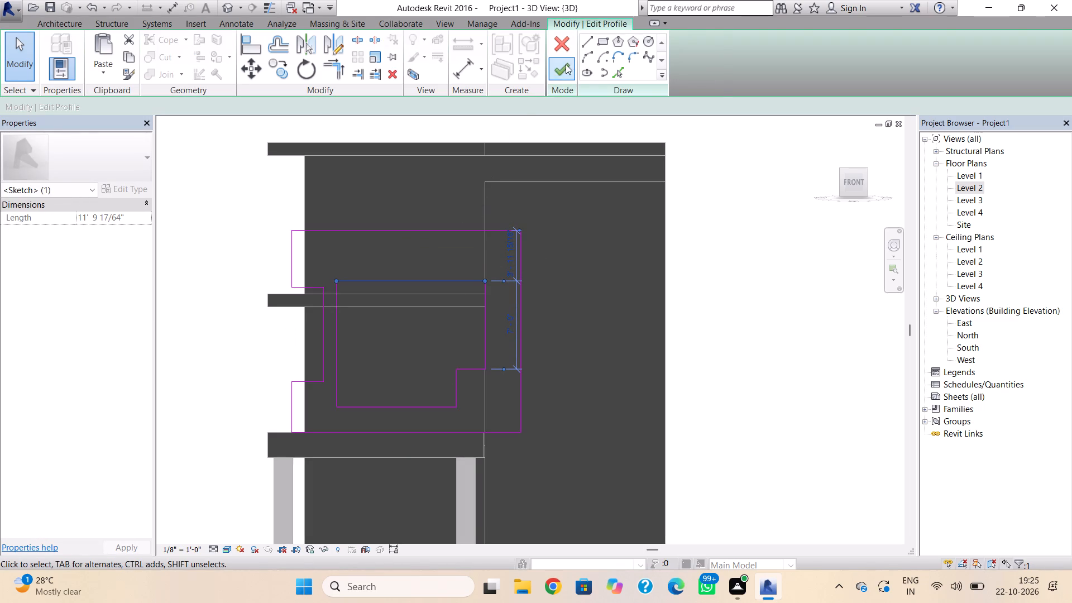
click(566, 64)
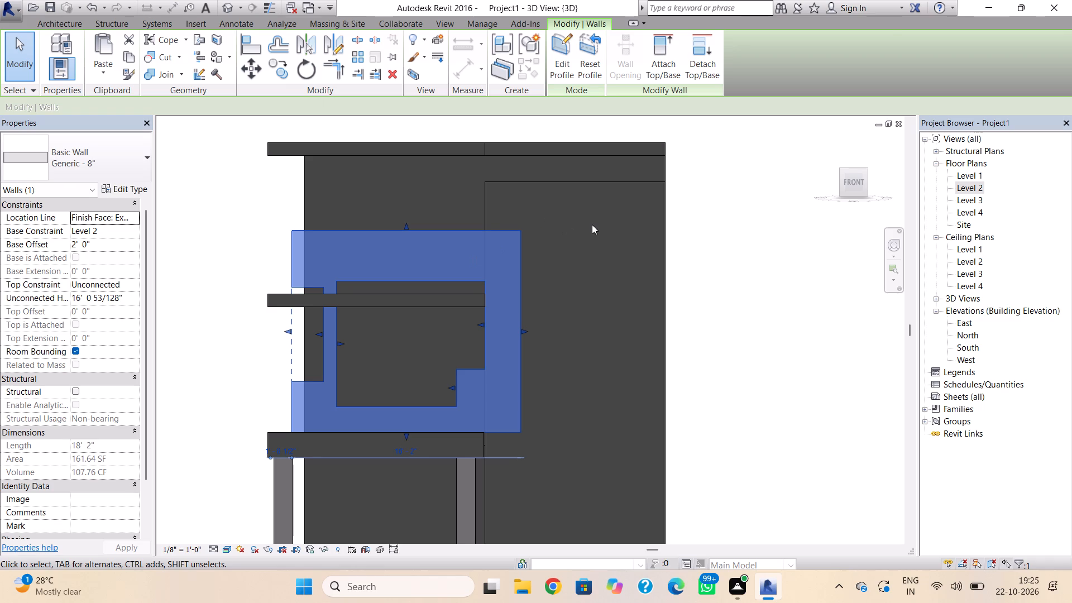
click(592, 224)
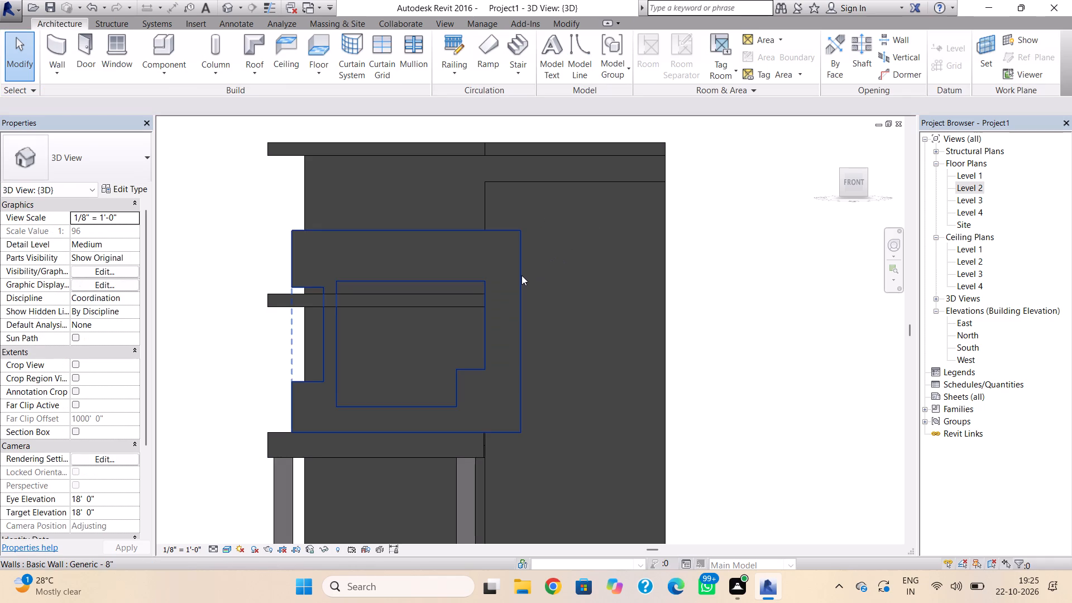
Reopen the front wall's profile and draw two vertical lines from its top edge to the opening's top edge, the first 6' from the west edge.
click(379, 231)
click(564, 49)
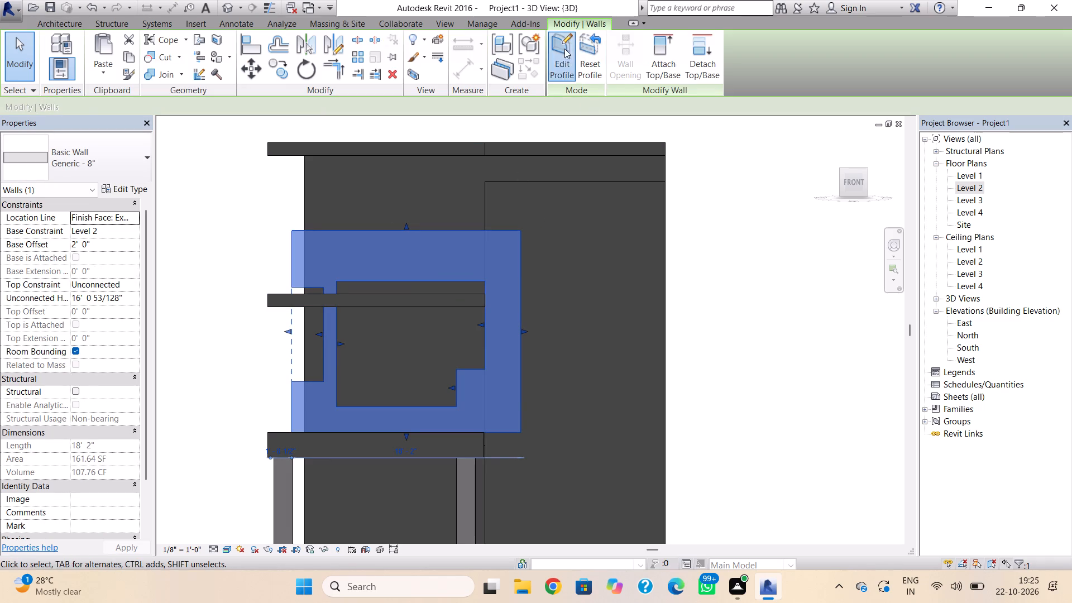
click(588, 39)
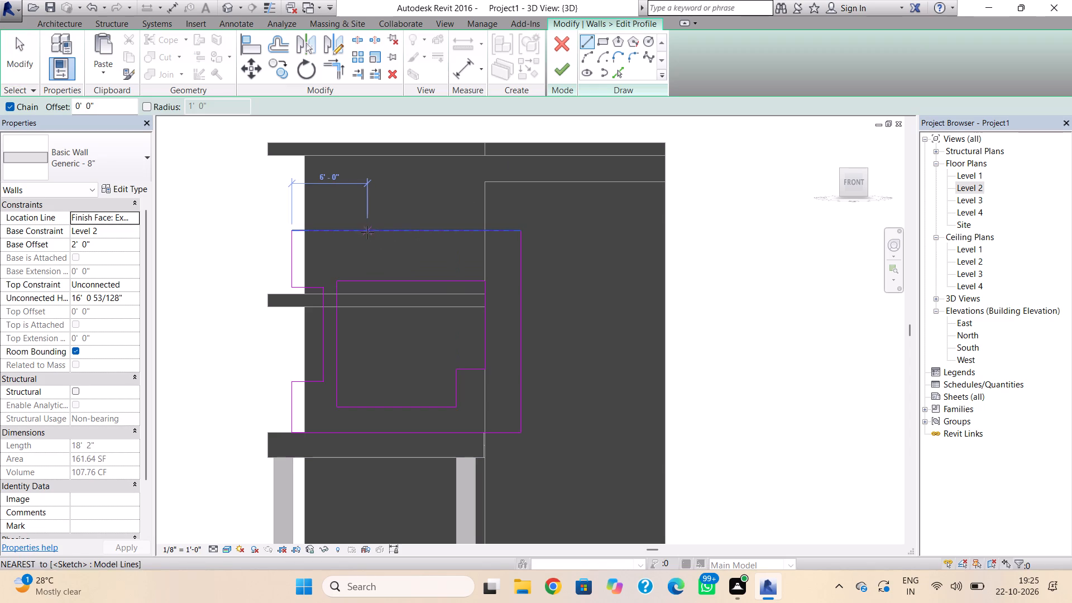
click(365, 231)
click(365, 277)
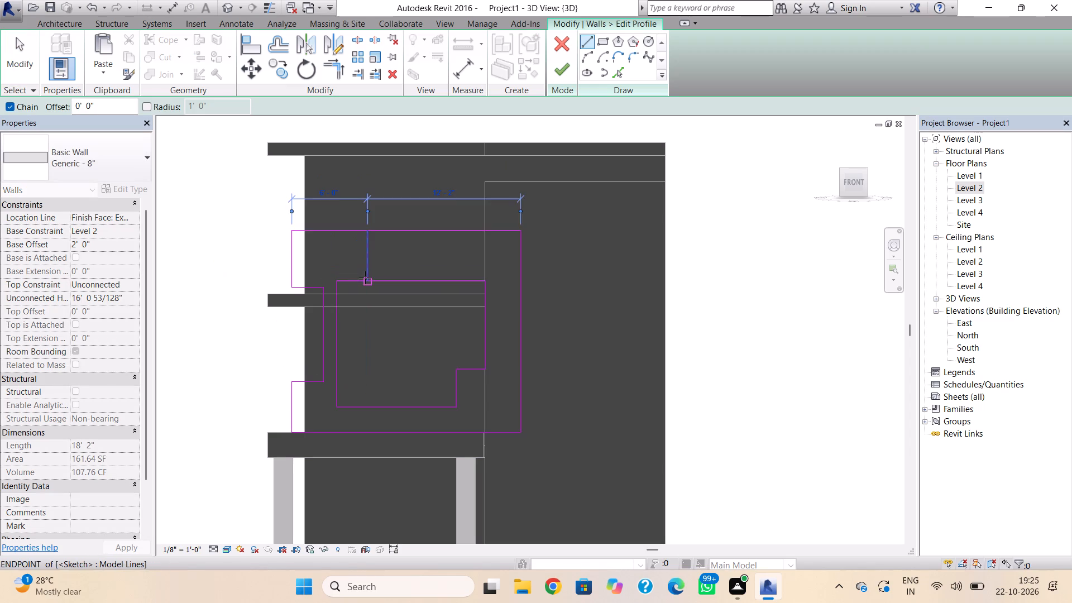
click(451, 231)
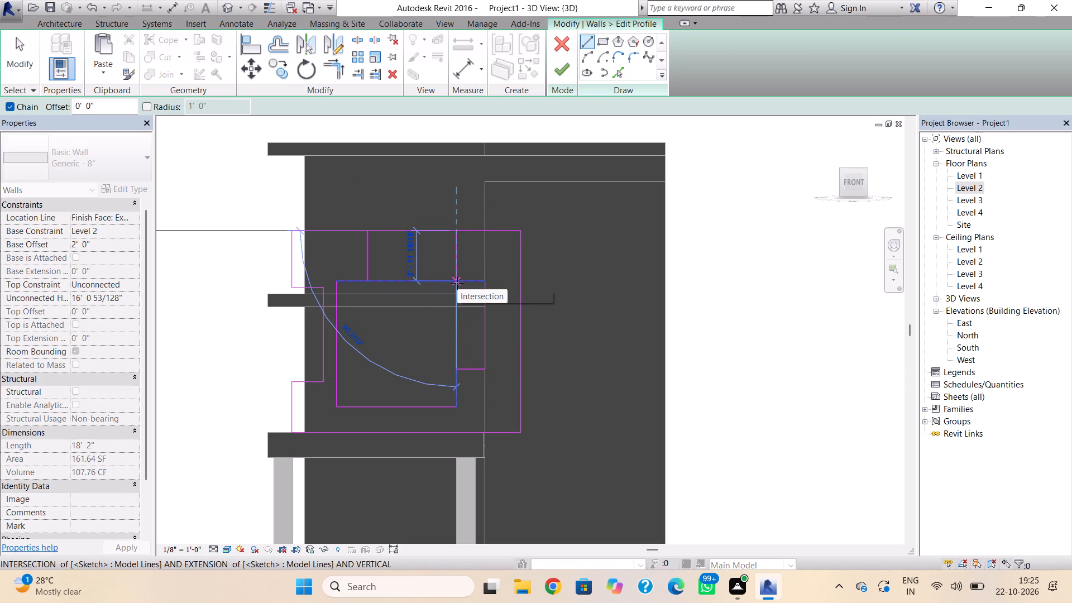
key(Escape)
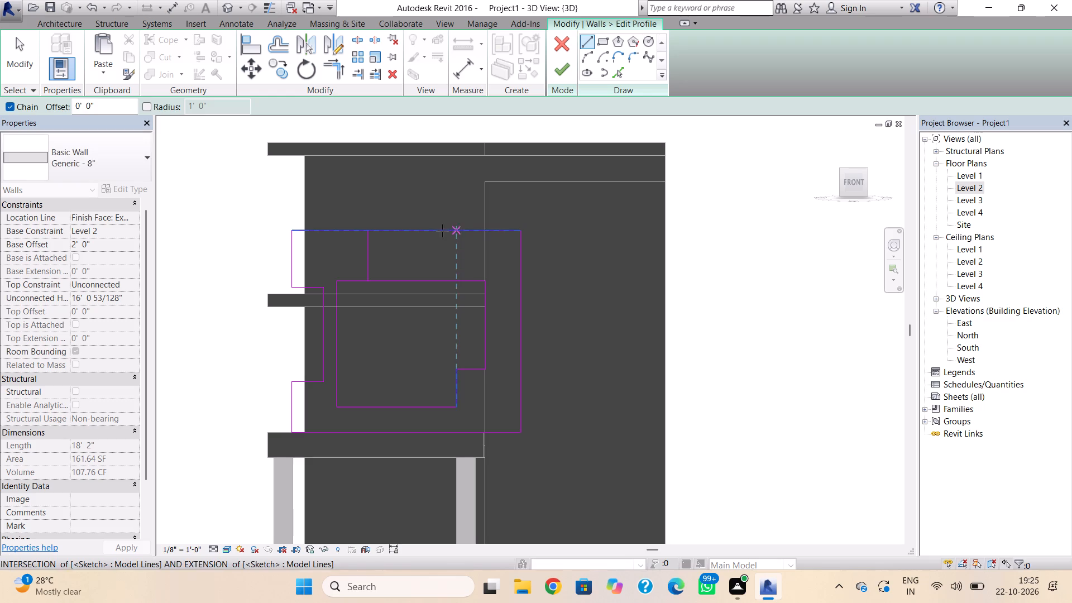
click(440, 232)
click(444, 277)
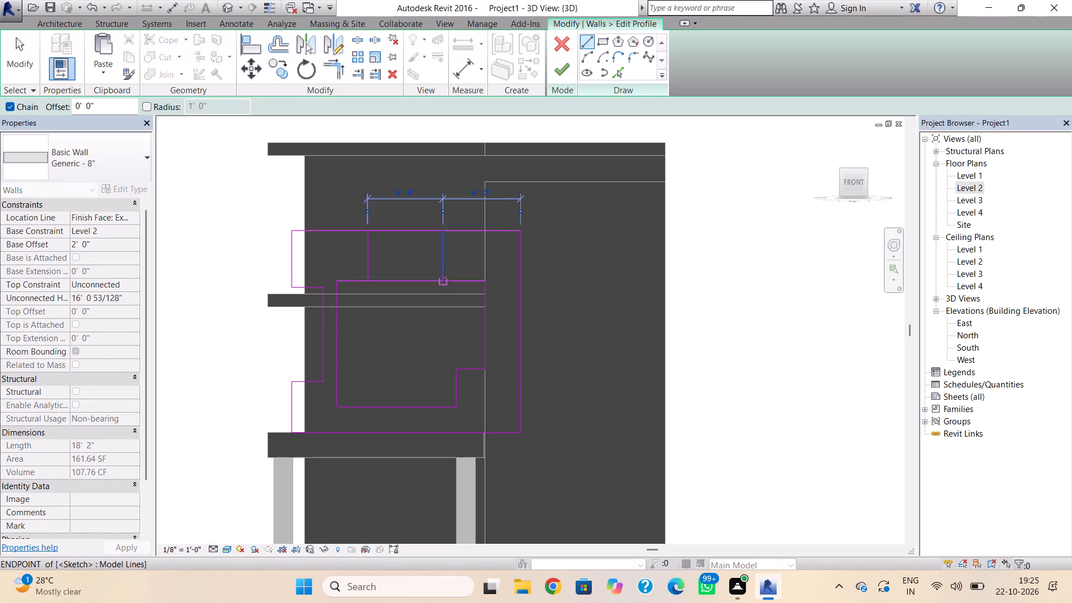
key(Escape)
key(Escape)
Delete the wall profile's top edge and redraw it only outside the two vertical lines, leaving a gap between them.
click(415, 225)
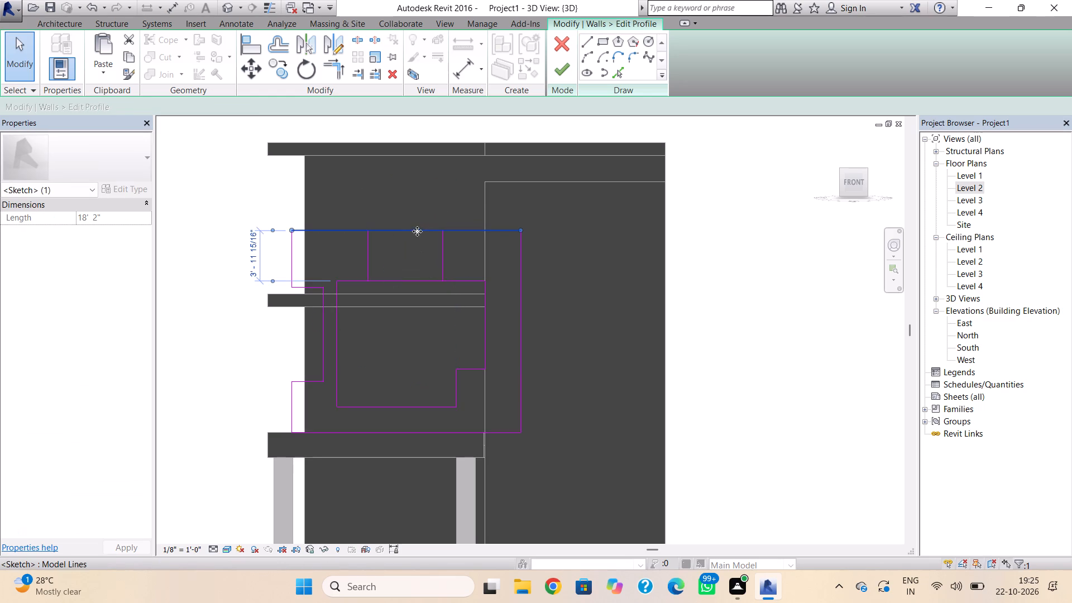
key(Delete)
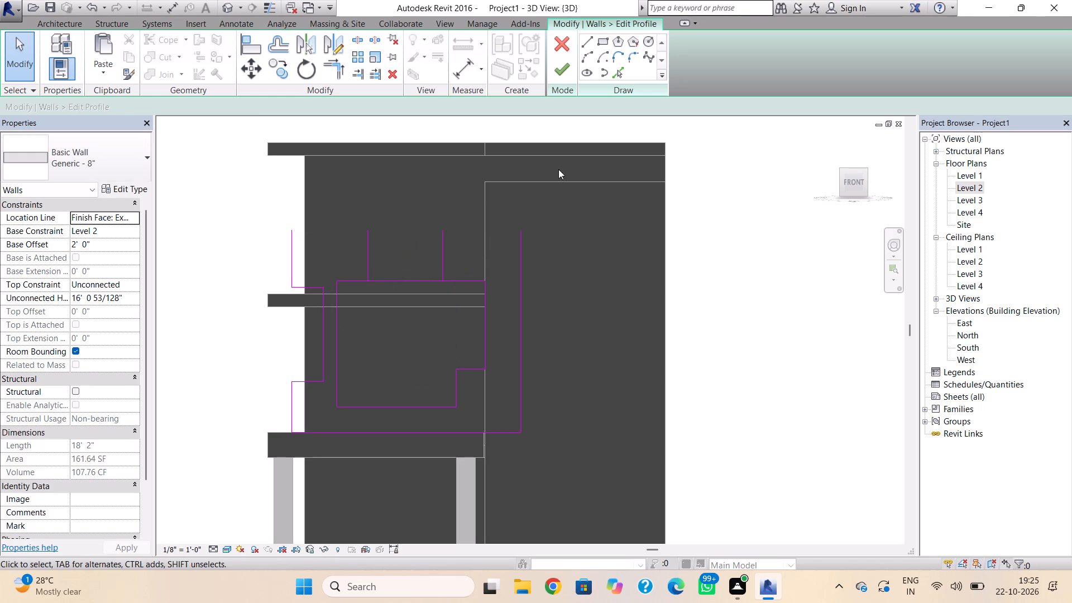
click(583, 46)
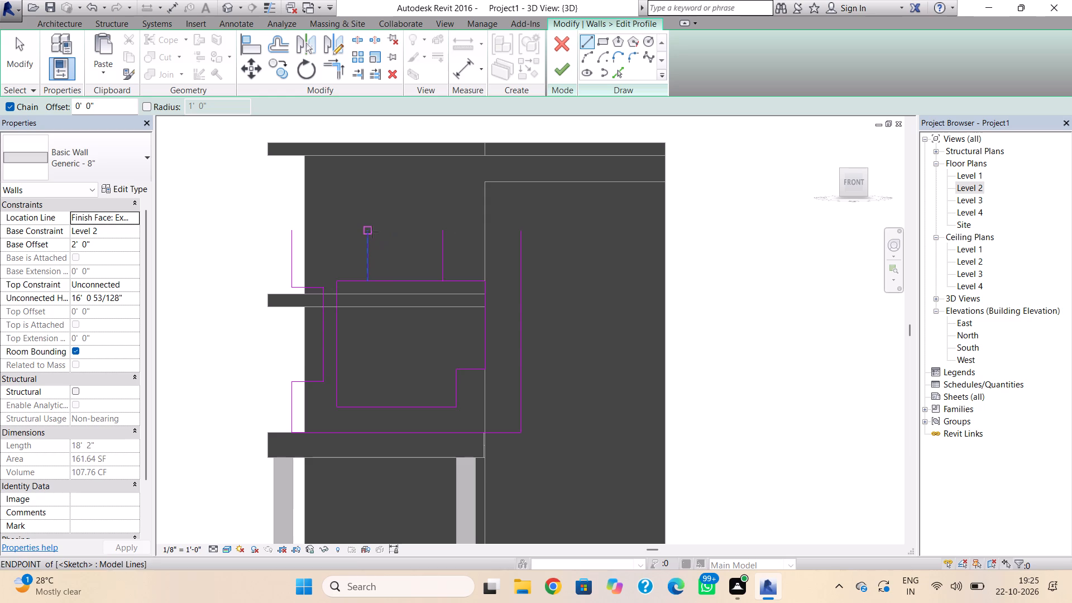
click(372, 232)
click(295, 234)
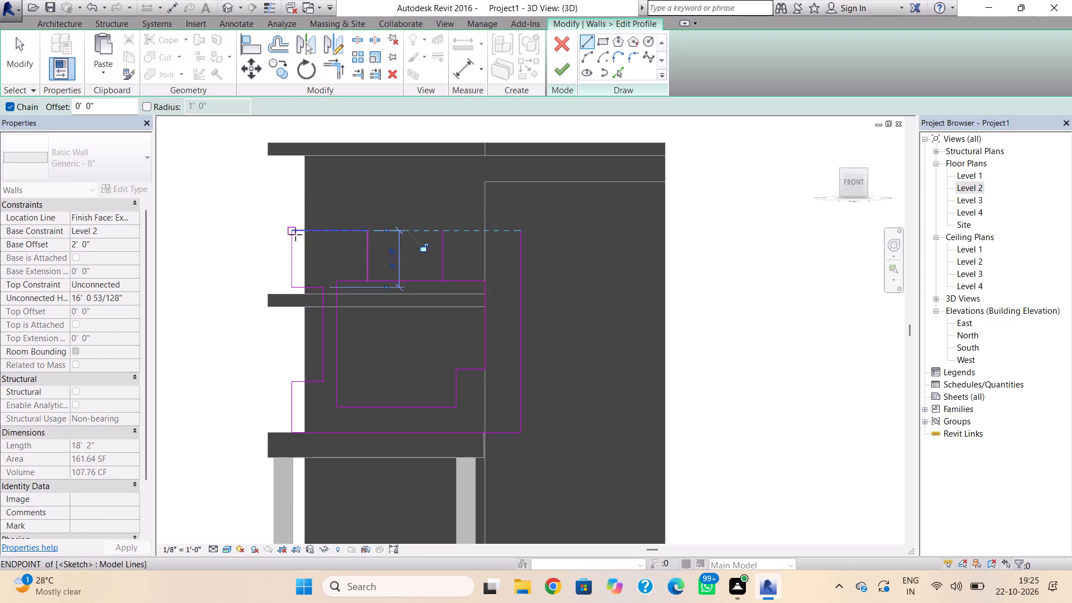
click(444, 232)
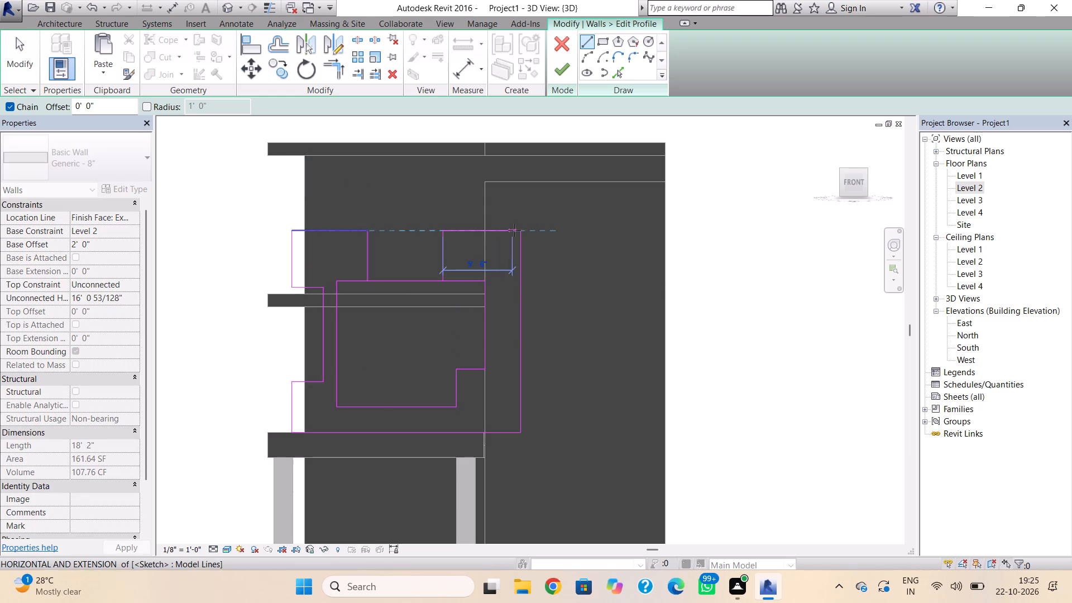
click(517, 231)
key(Escape)
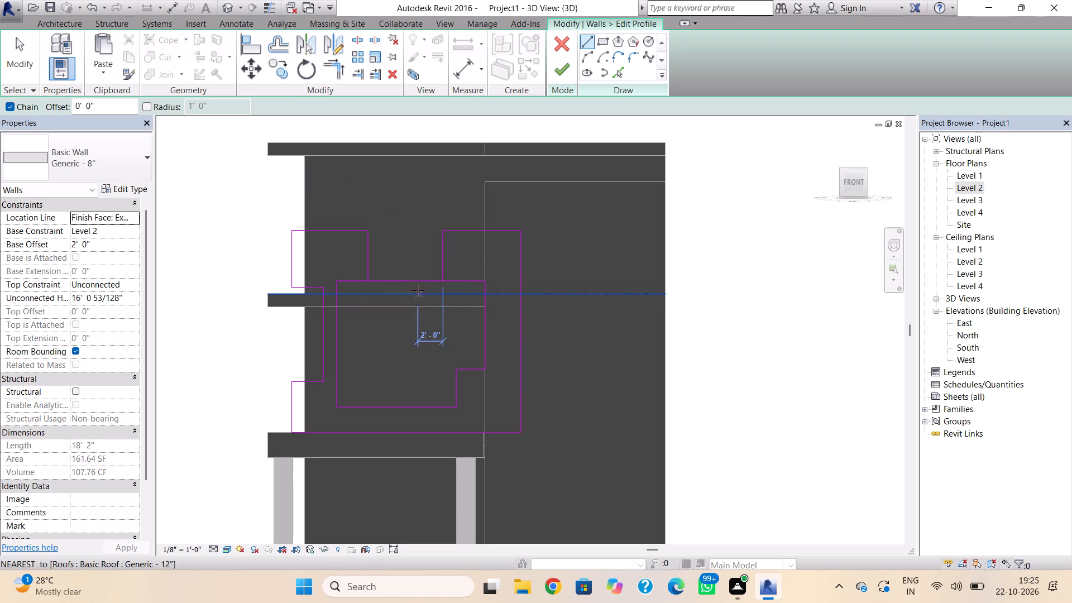
key(Escape)
Delete the opening's top edge, redraw it only outside the two vertical lines, and finish the profile.
click(417, 281)
key(Delete)
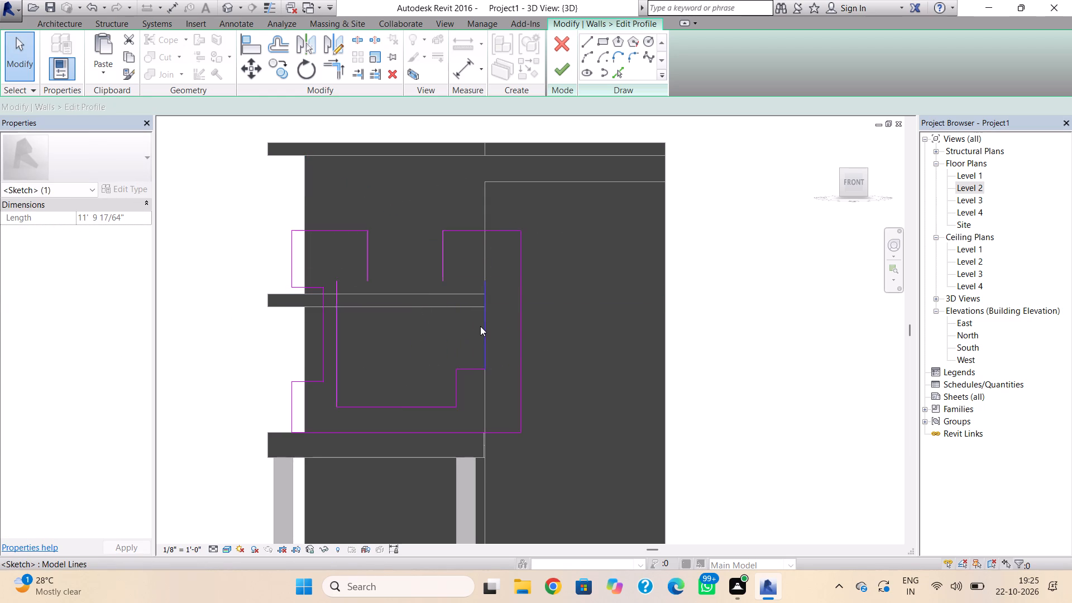
click(583, 46)
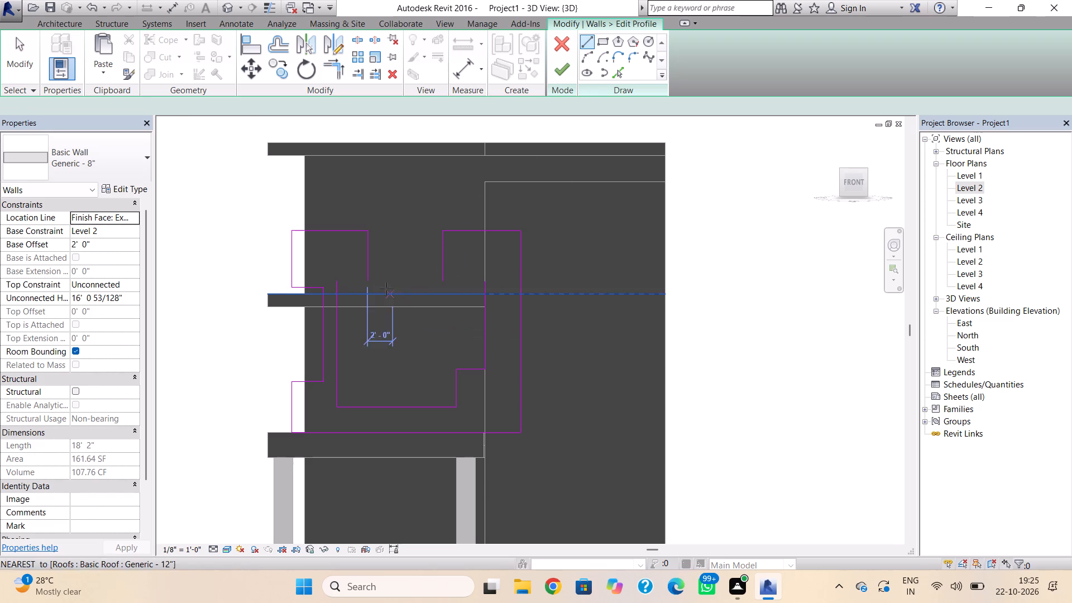
click(339, 283)
click(364, 280)
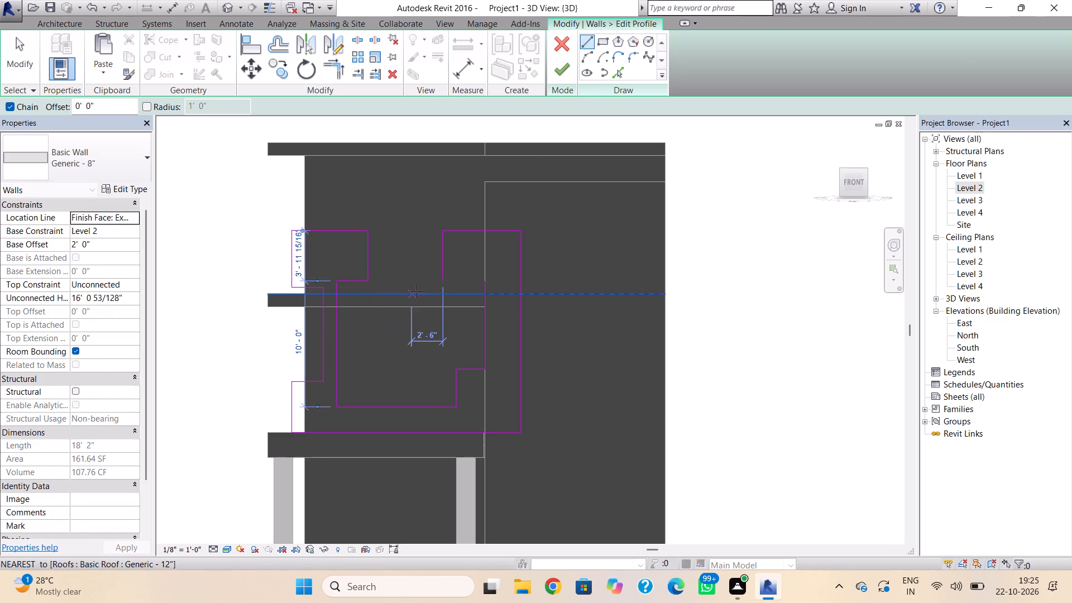
click(443, 280)
click(487, 278)
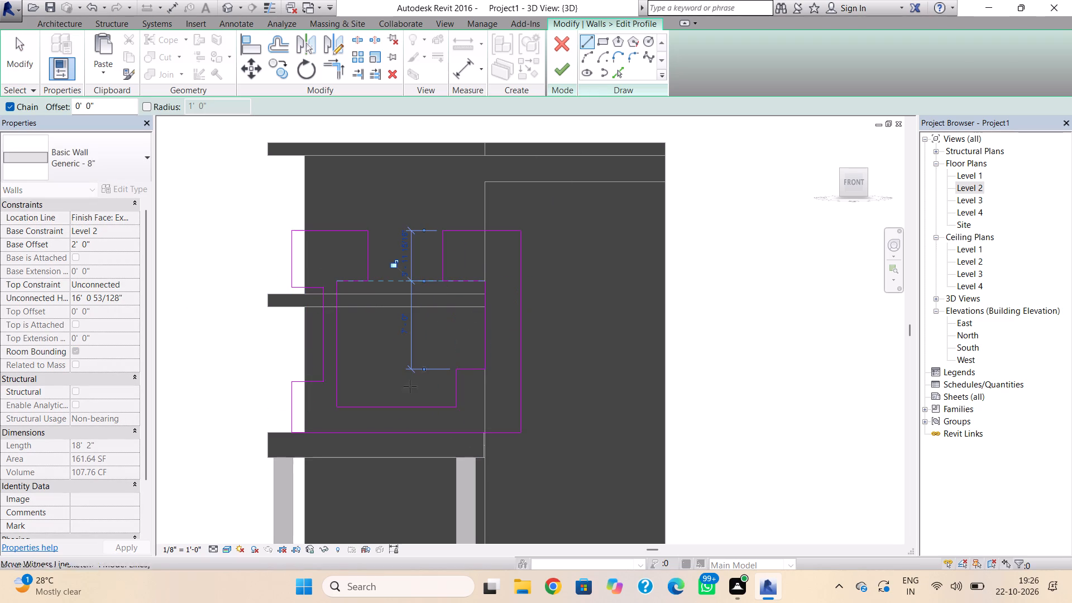
key(Escape)
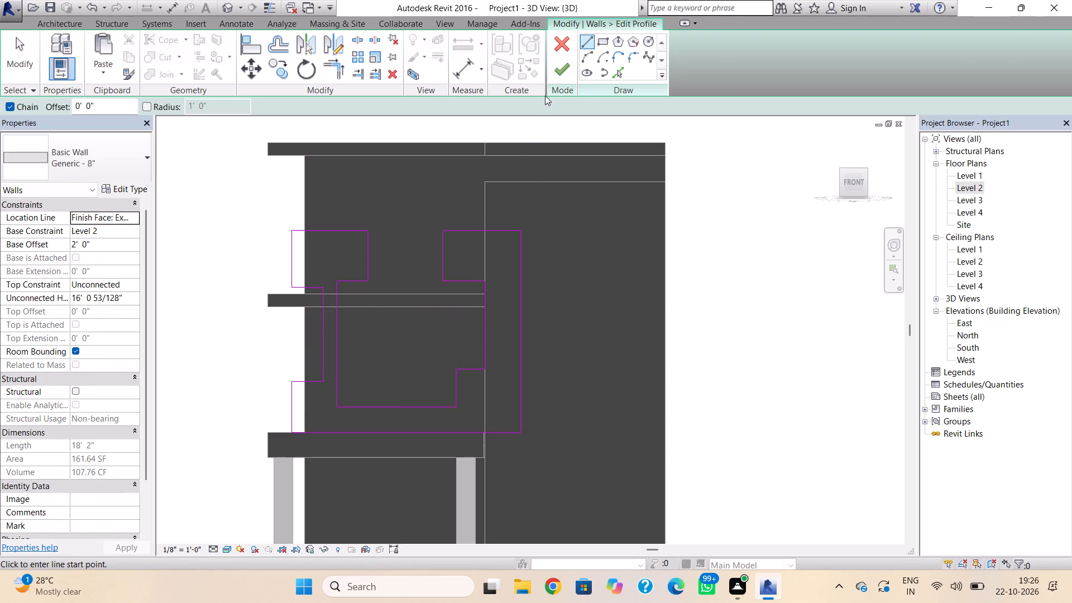
click(558, 70)
key(Escape)
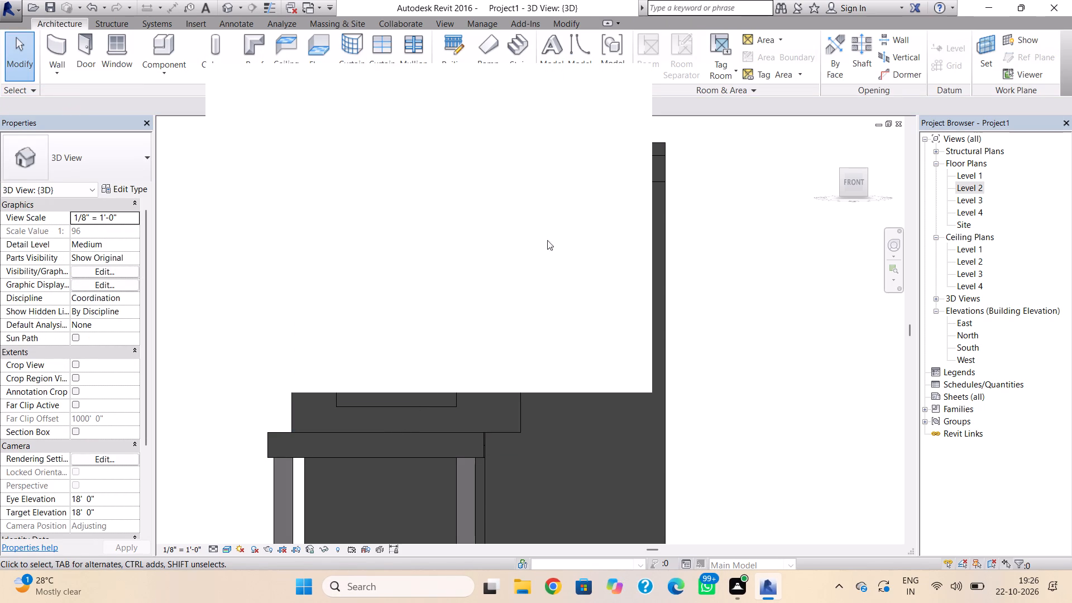
click(624, 85)
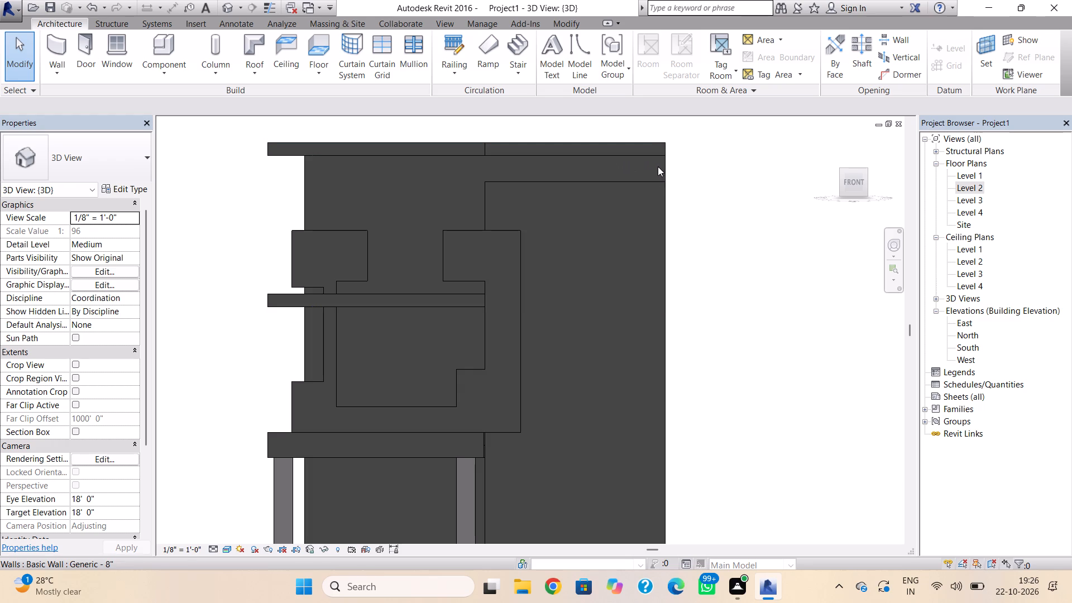
Delete the Level 3 walls beneath the top roof.
click(306, 194)
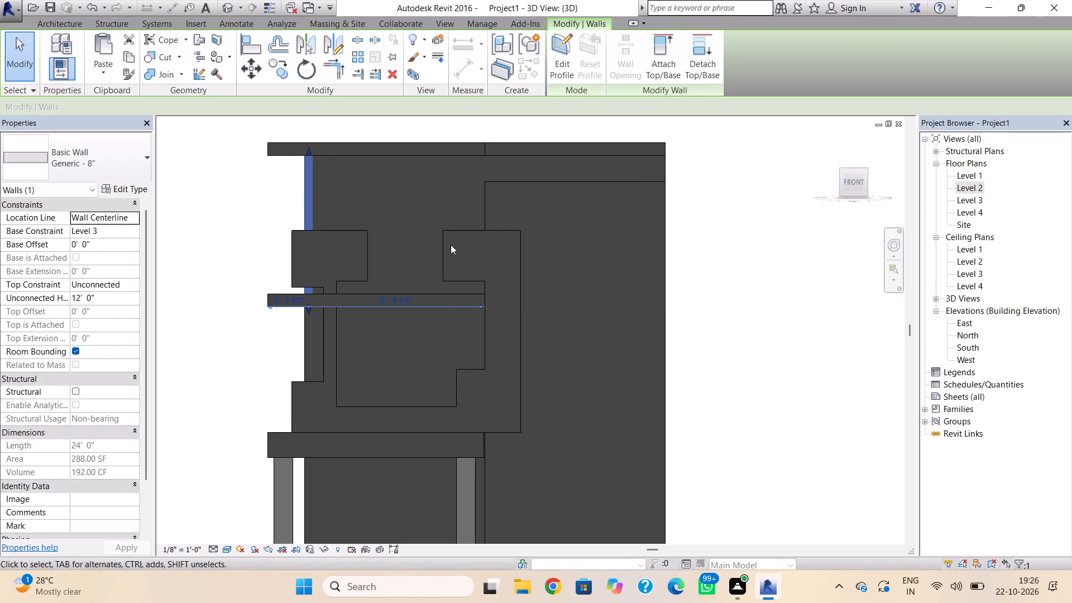
key(Delete)
click(308, 193)
key(Delete)
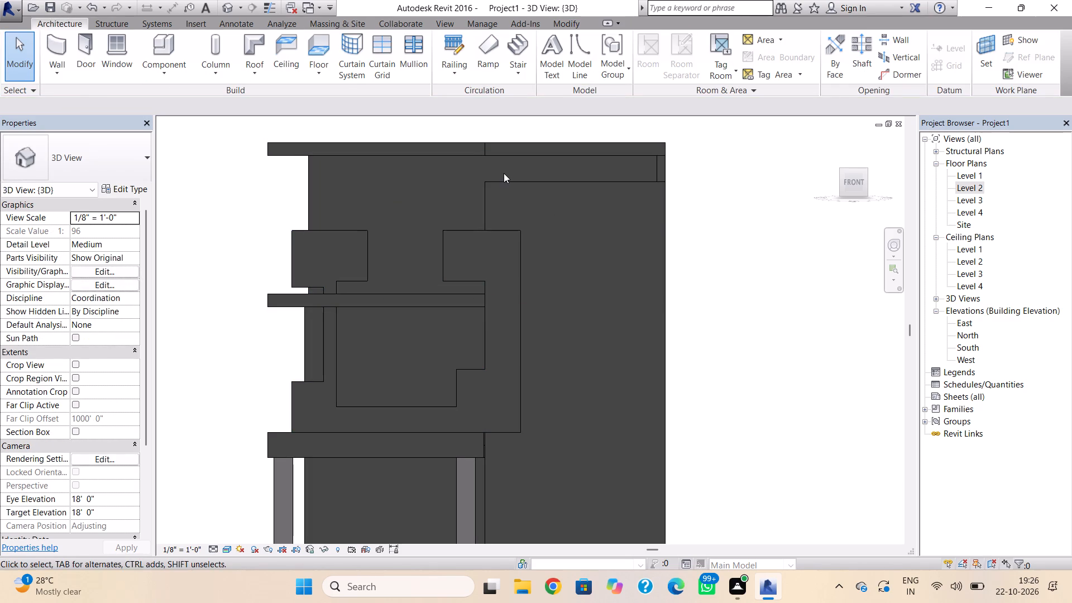
click(313, 202)
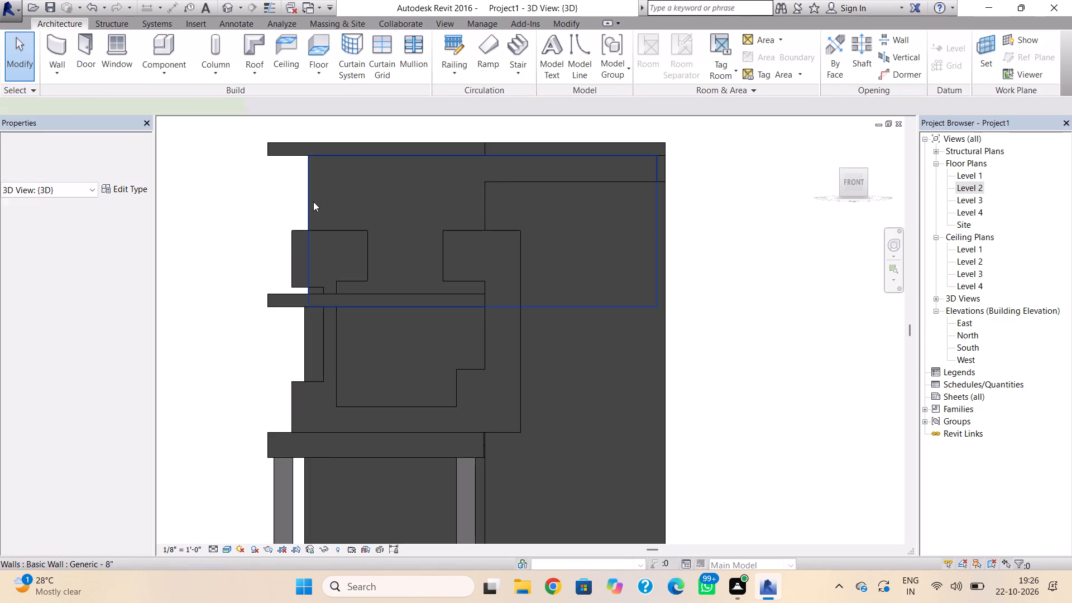
key(Delete)
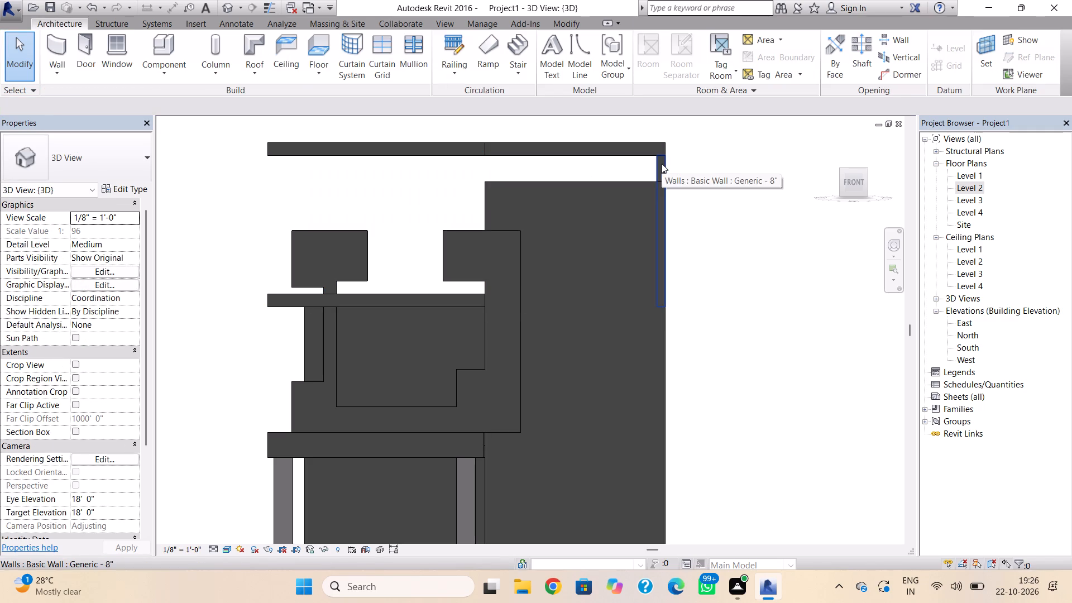
click(662, 164)
key(Delete)
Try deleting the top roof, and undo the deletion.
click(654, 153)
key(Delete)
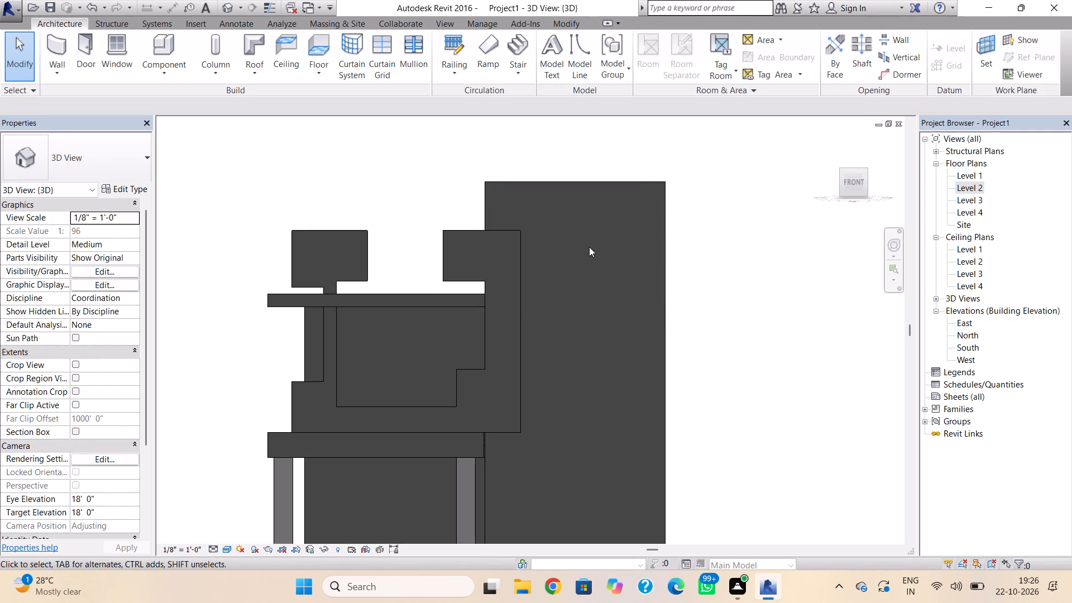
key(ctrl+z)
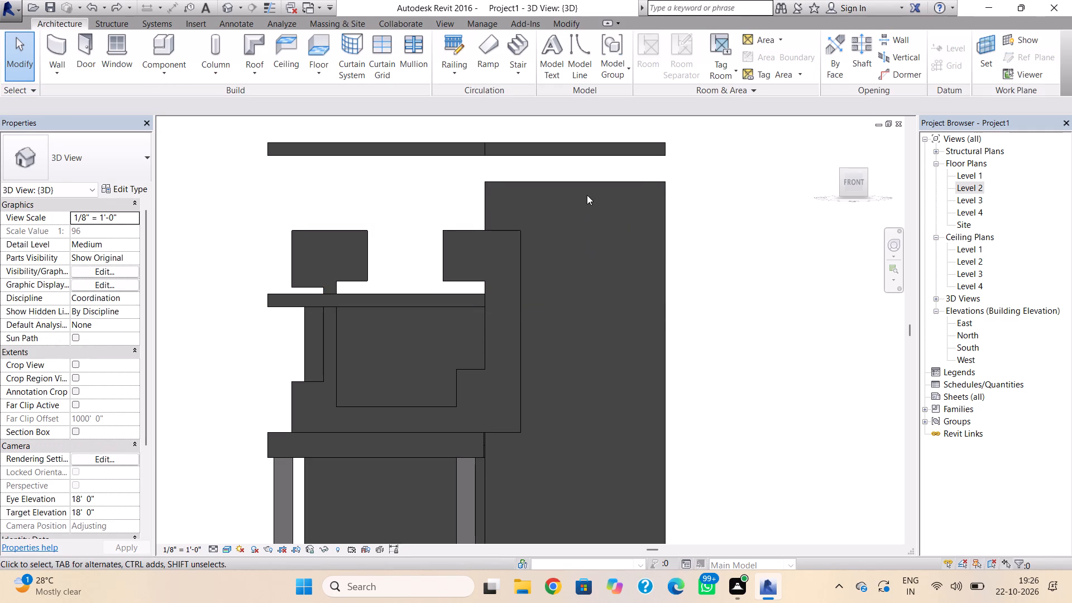
Stretch the top of the tall east wall up to the underside of the top roof.
click(589, 184)
drag(572, 178, 573, 155)
key(Escape)
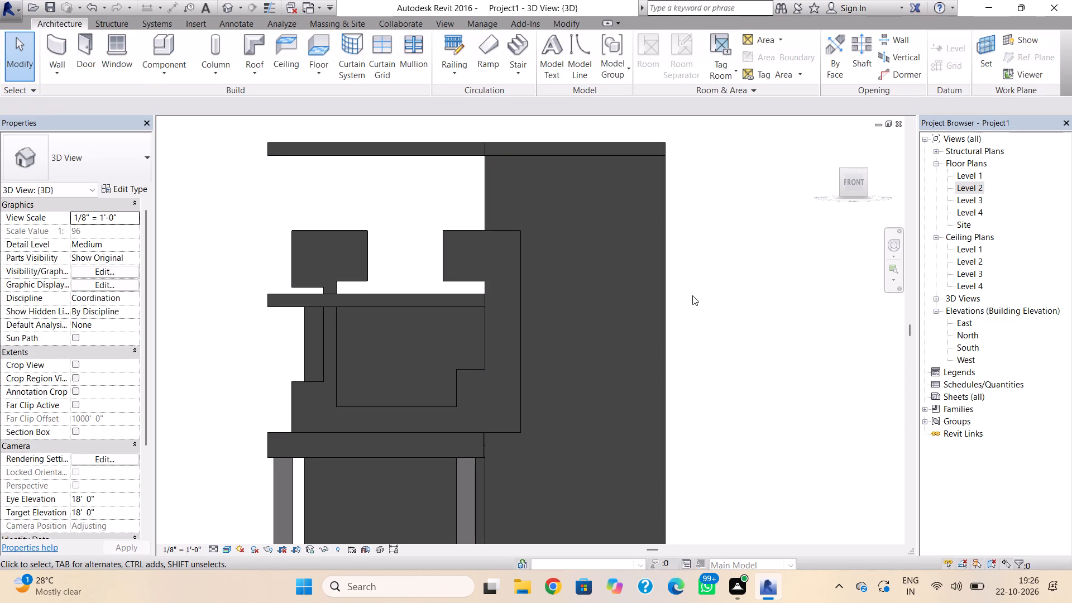
Start an in-place model component and save the project in Documents as REVIT INTERNSHIP 9.
click(170, 71)
click(209, 130)
click(531, 256)
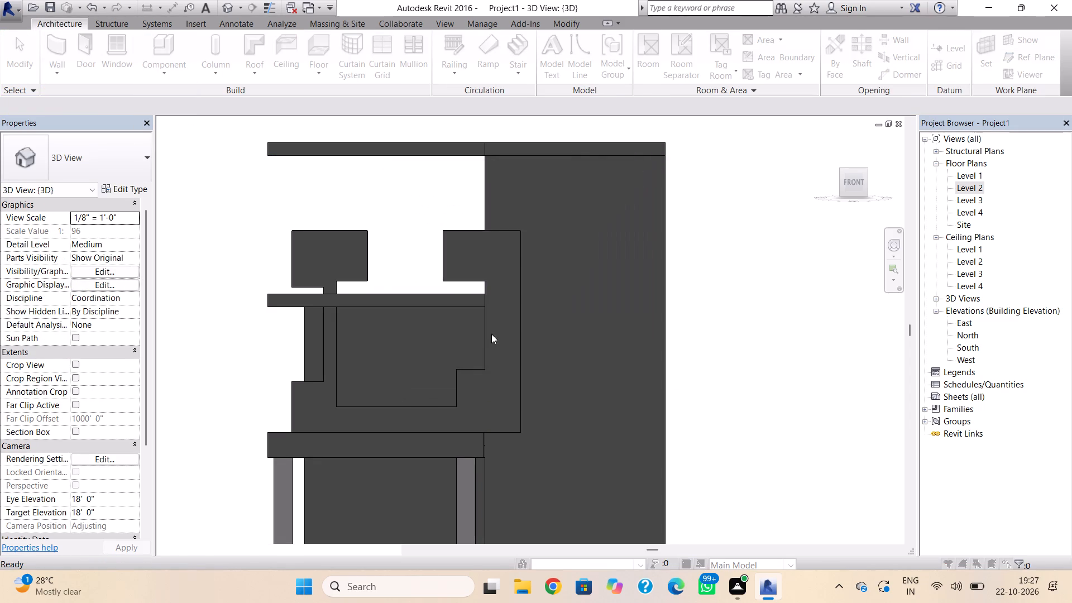
drag(493, 396, 365, 405)
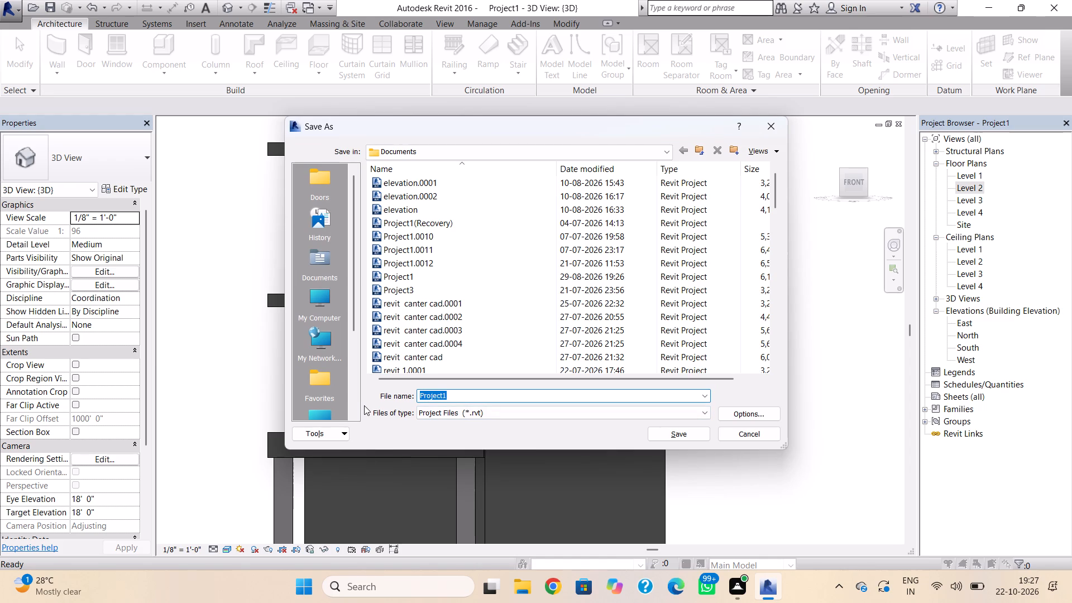
key(BackSpace)
text(REVIT)
key(space)
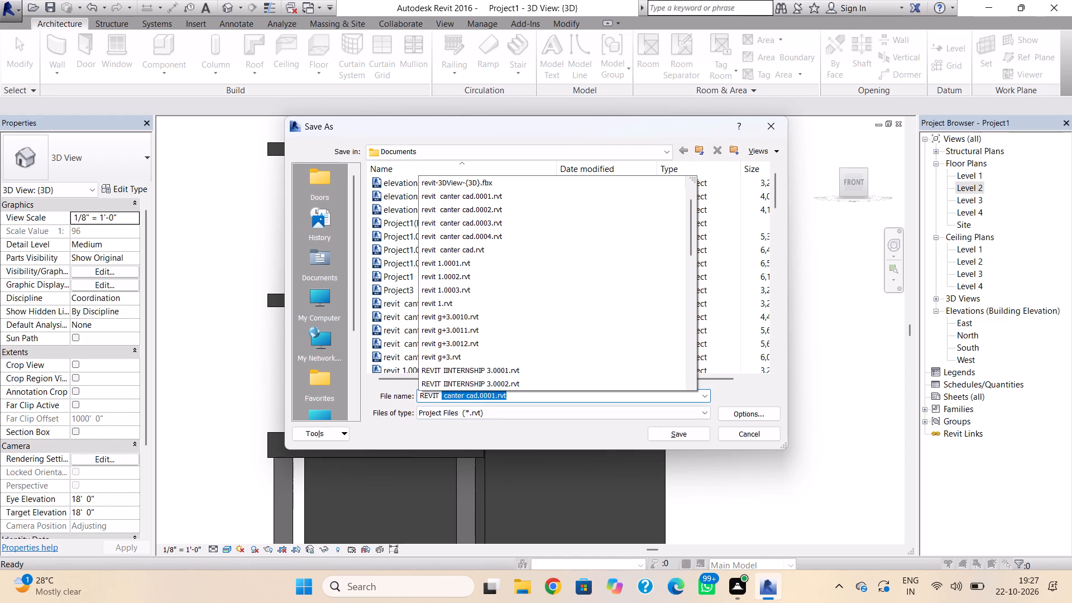
text(INTERNSHIP)
key(space)
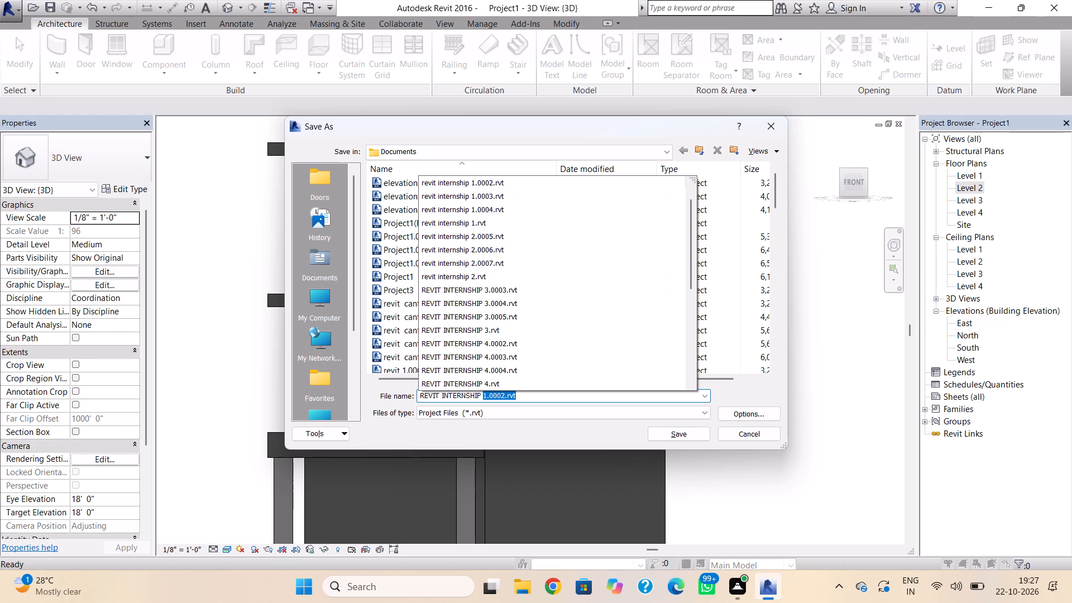
key(9)
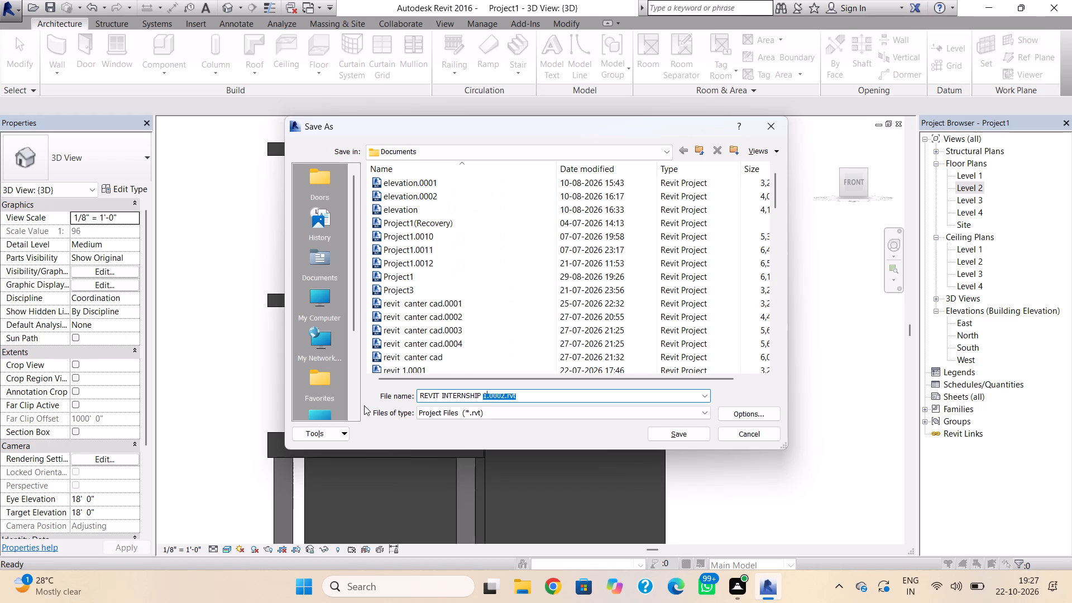
click(694, 437)
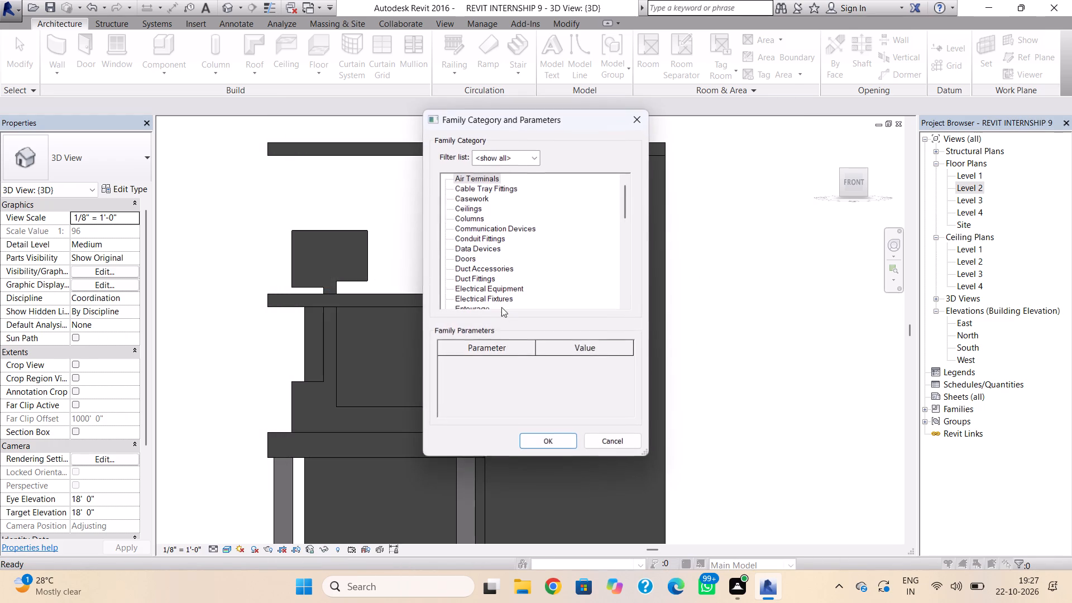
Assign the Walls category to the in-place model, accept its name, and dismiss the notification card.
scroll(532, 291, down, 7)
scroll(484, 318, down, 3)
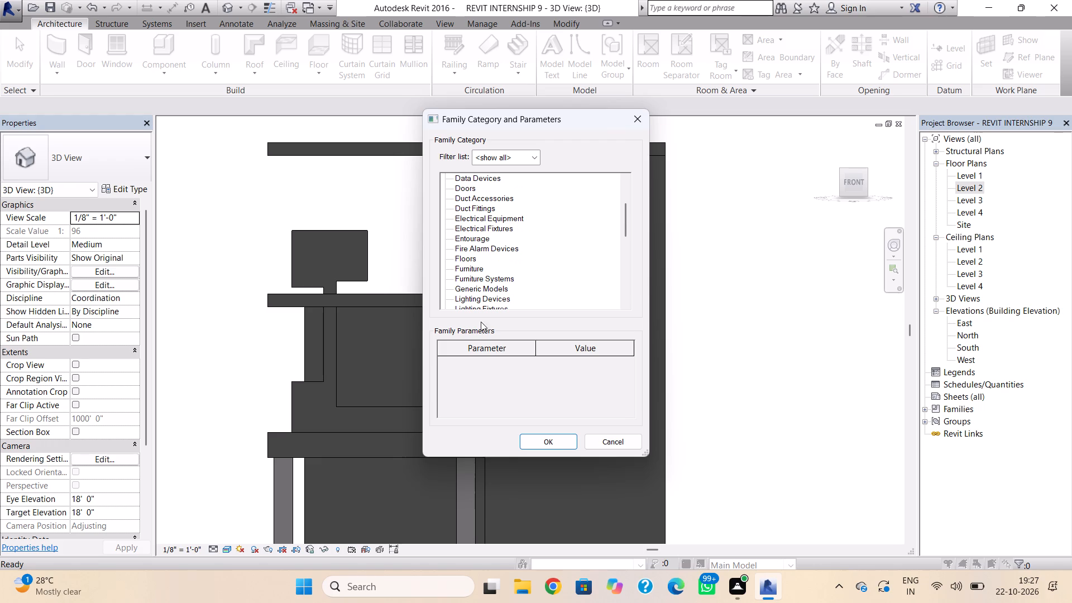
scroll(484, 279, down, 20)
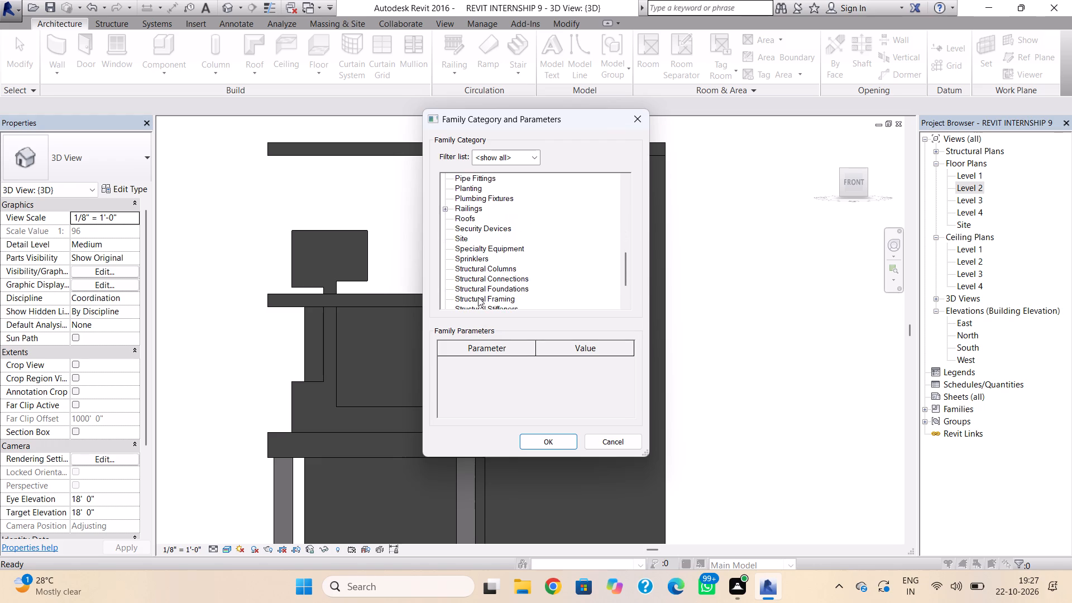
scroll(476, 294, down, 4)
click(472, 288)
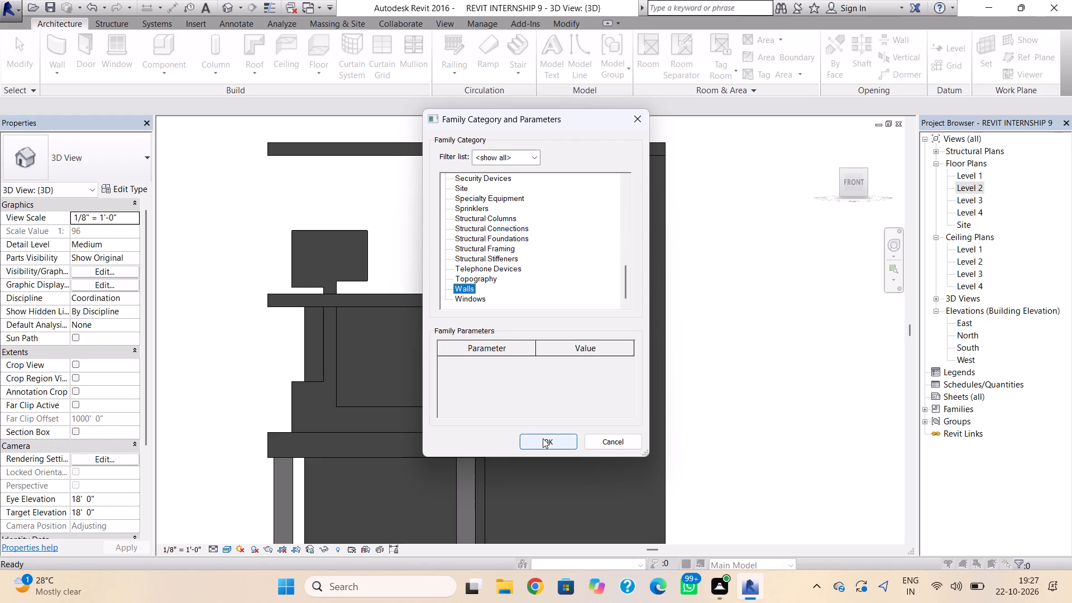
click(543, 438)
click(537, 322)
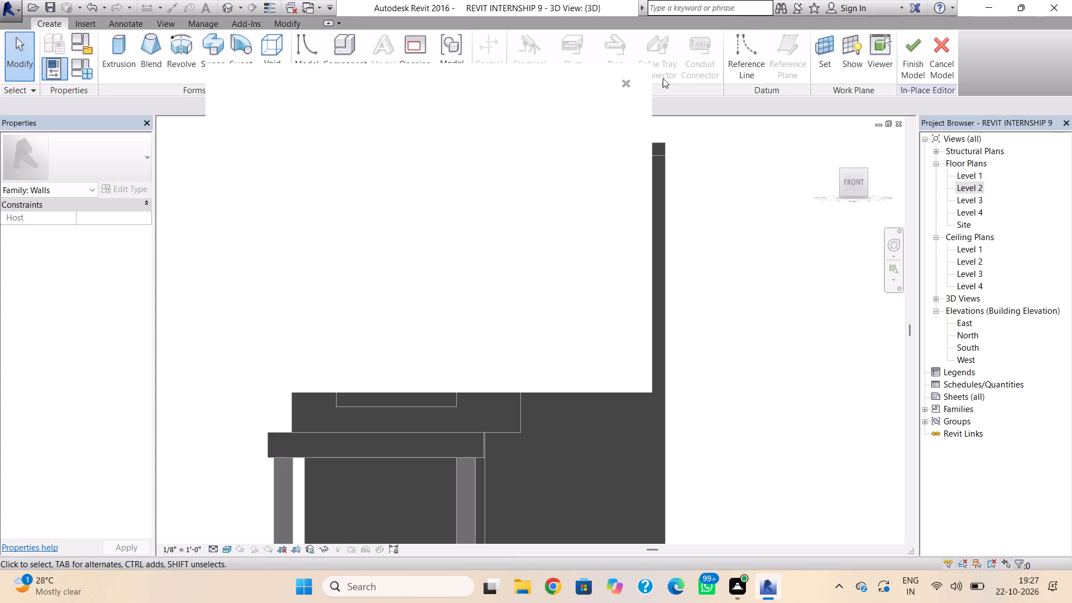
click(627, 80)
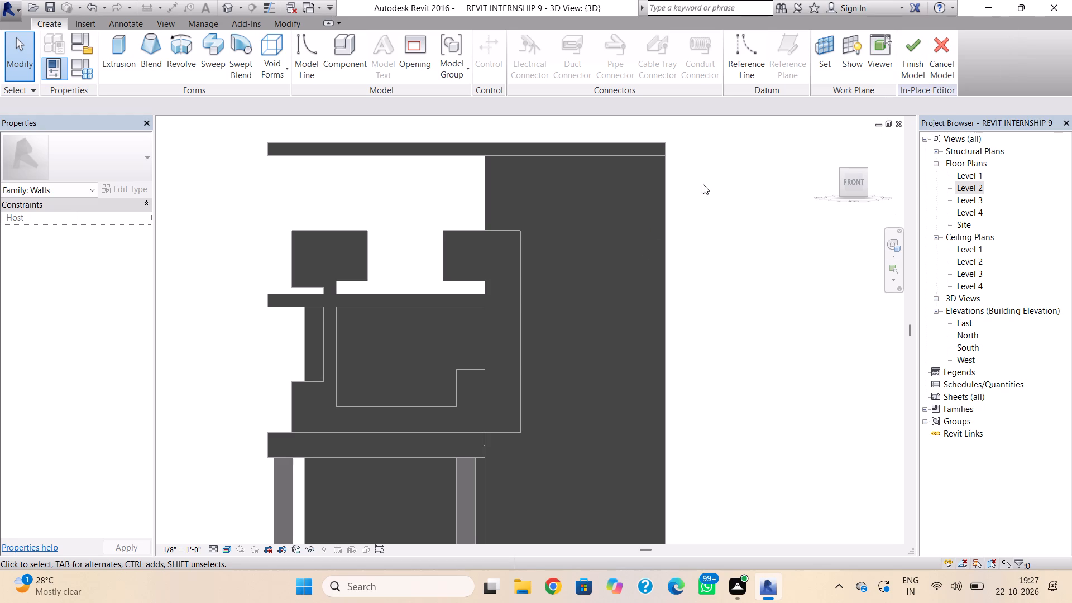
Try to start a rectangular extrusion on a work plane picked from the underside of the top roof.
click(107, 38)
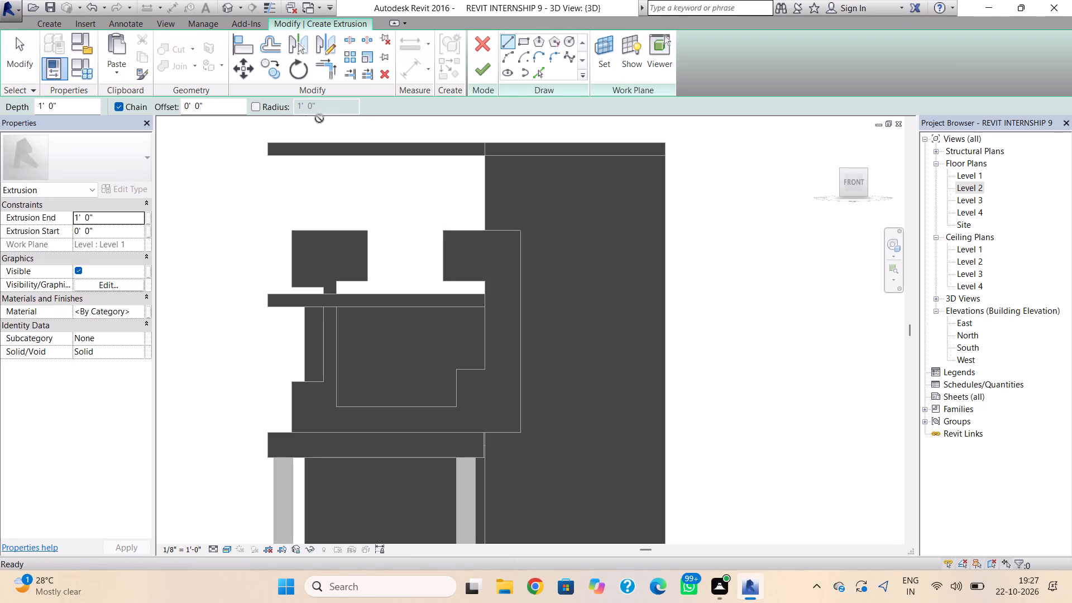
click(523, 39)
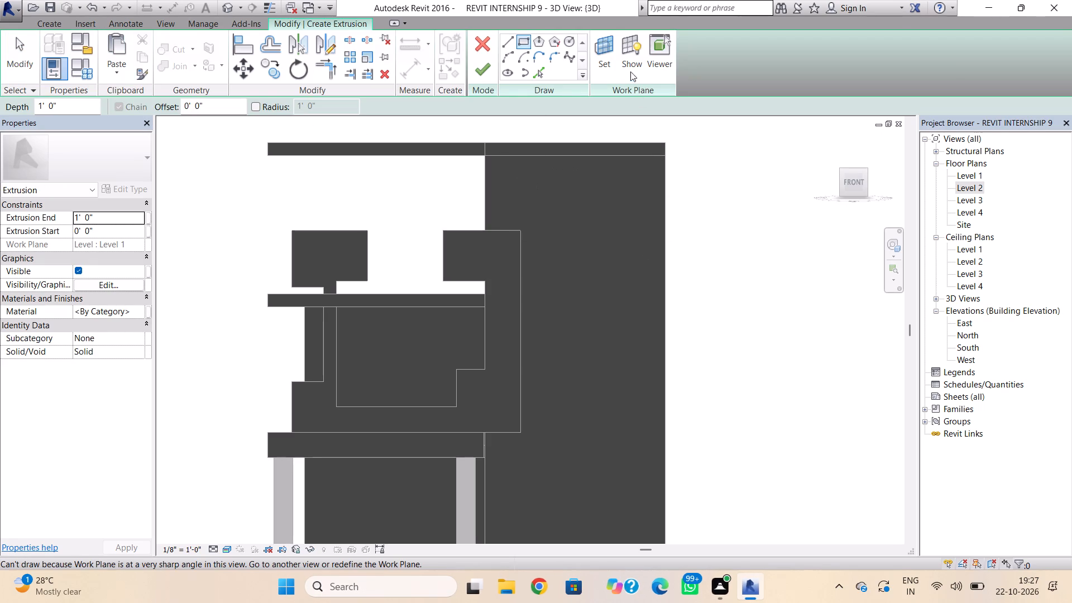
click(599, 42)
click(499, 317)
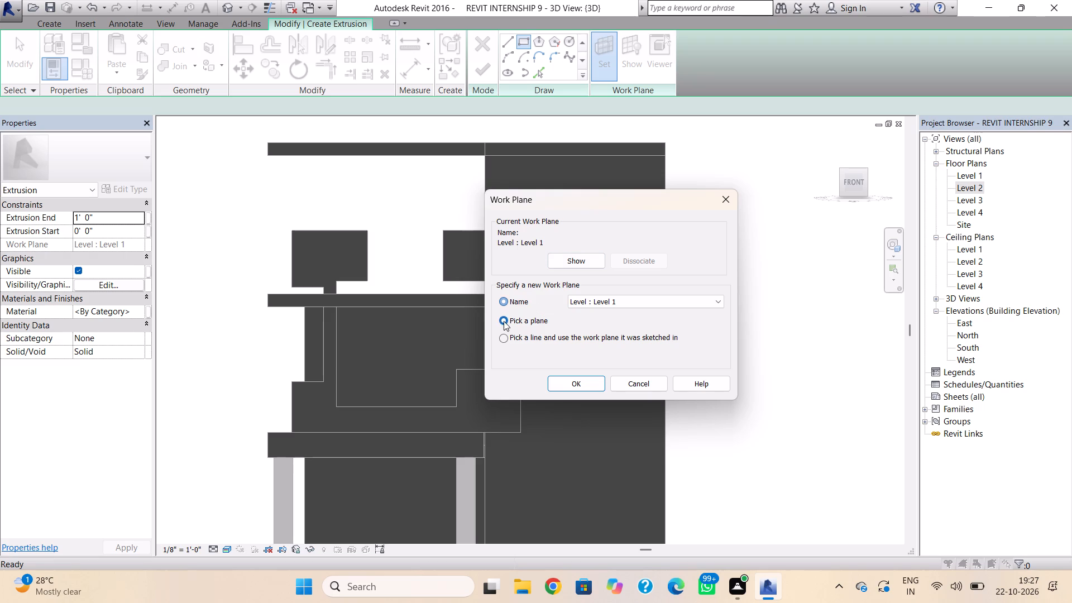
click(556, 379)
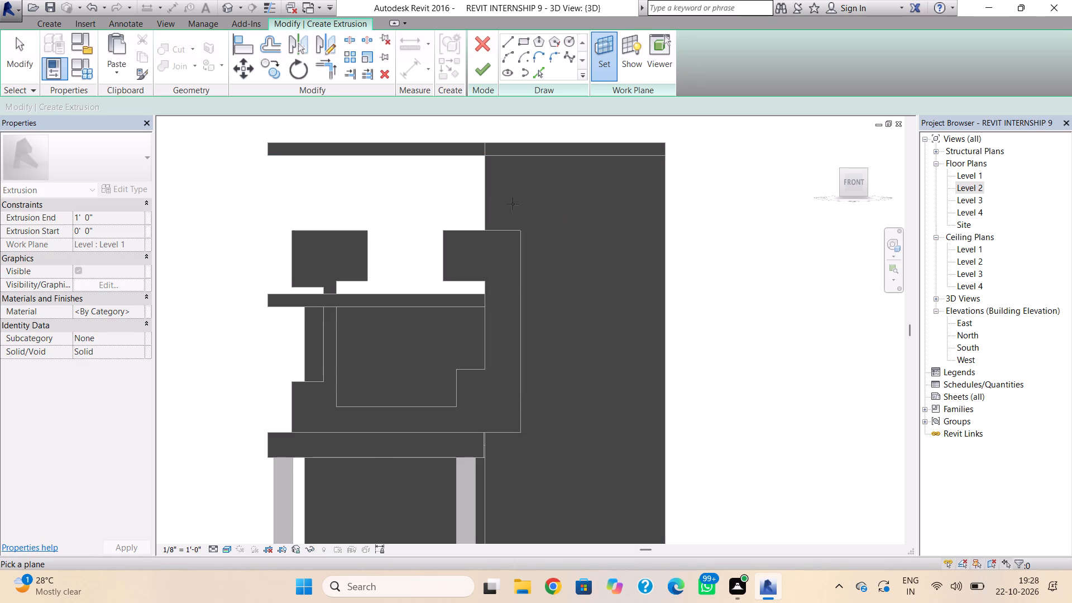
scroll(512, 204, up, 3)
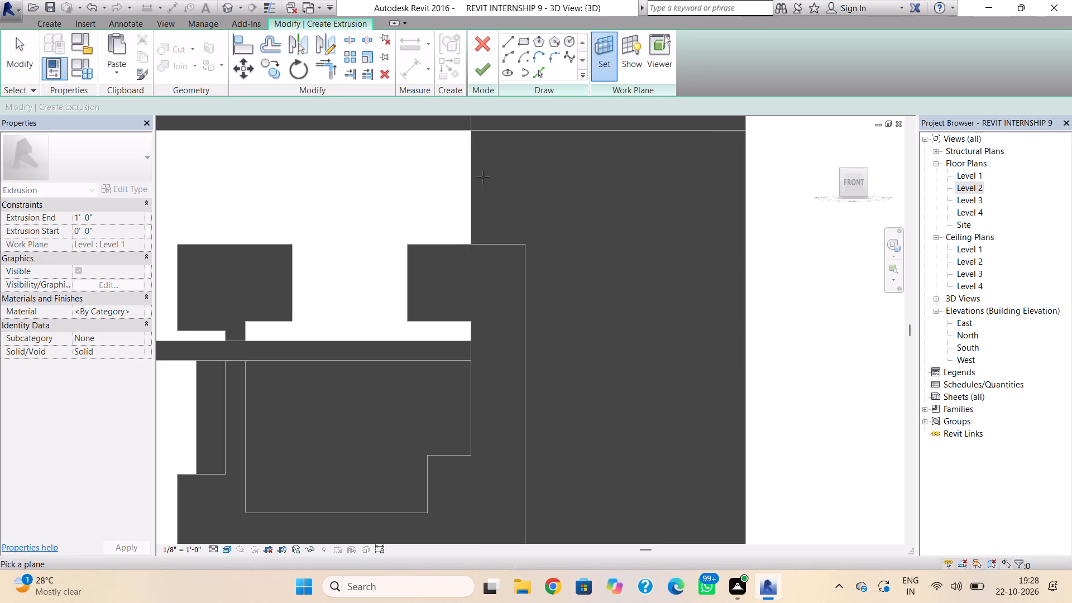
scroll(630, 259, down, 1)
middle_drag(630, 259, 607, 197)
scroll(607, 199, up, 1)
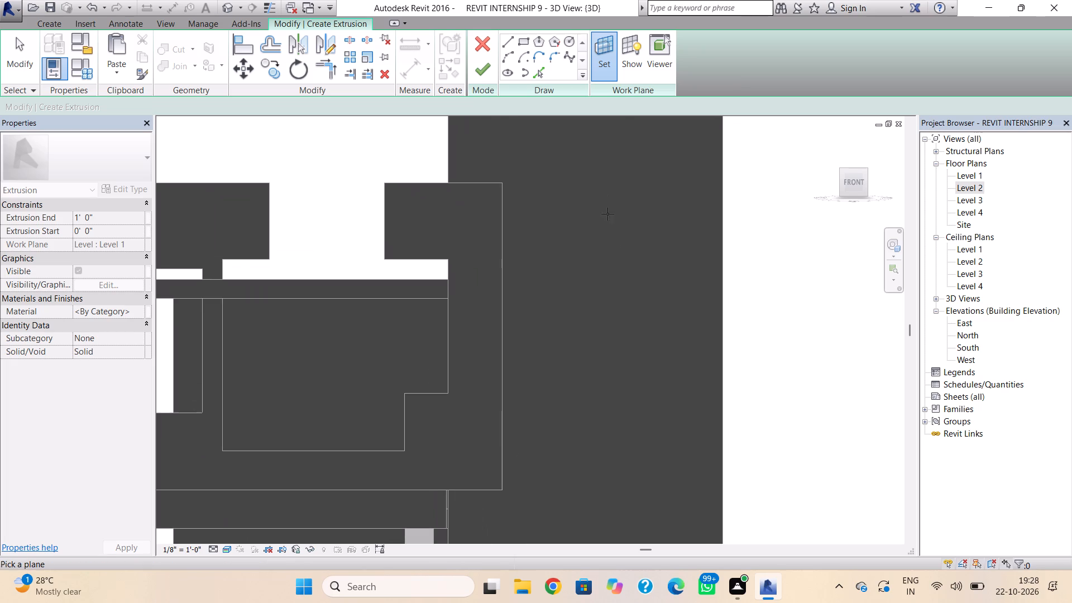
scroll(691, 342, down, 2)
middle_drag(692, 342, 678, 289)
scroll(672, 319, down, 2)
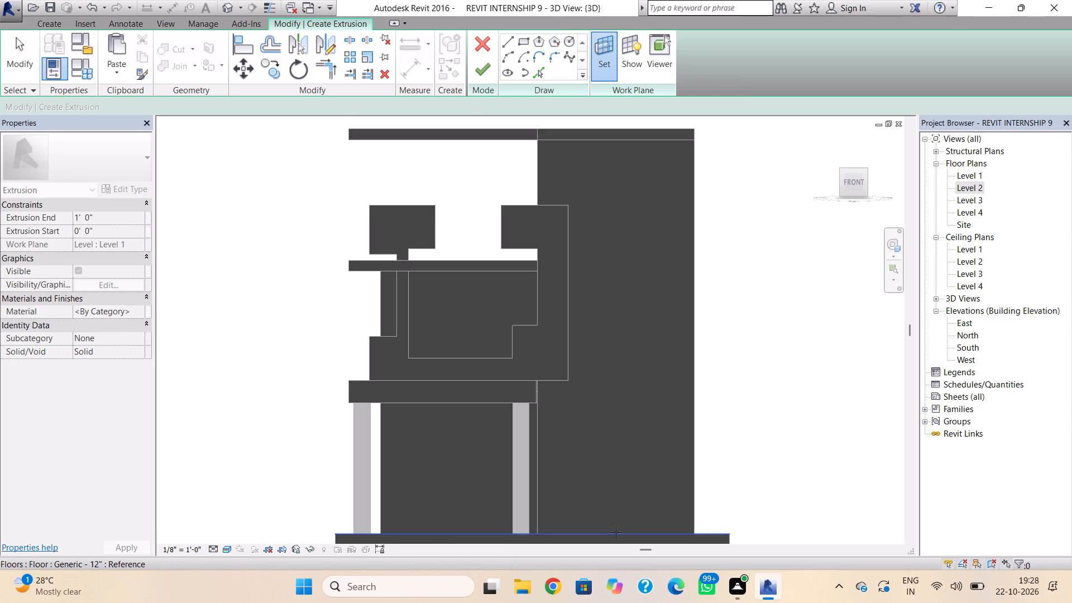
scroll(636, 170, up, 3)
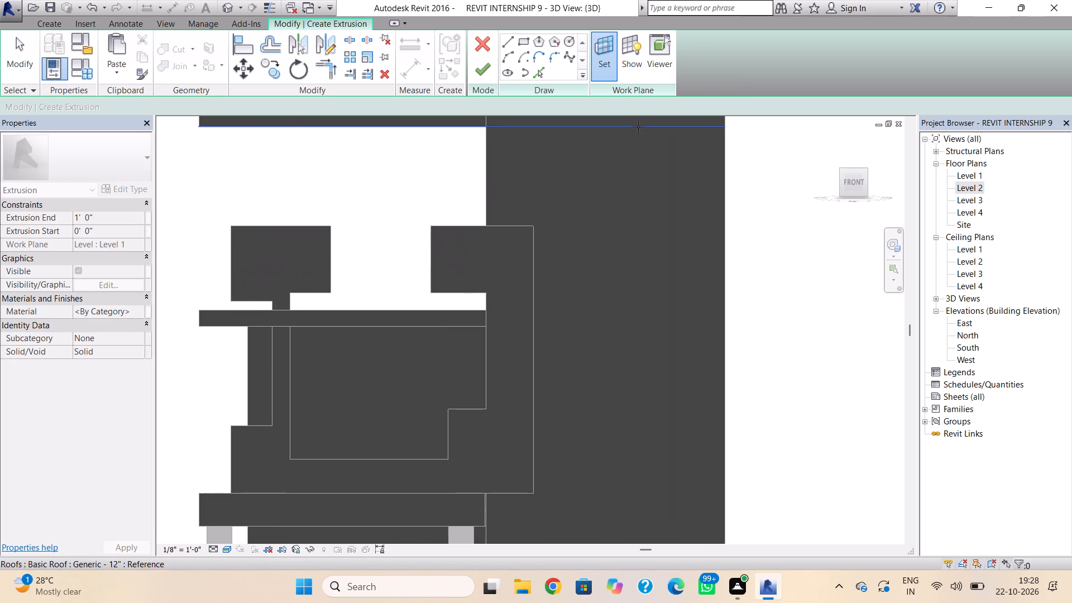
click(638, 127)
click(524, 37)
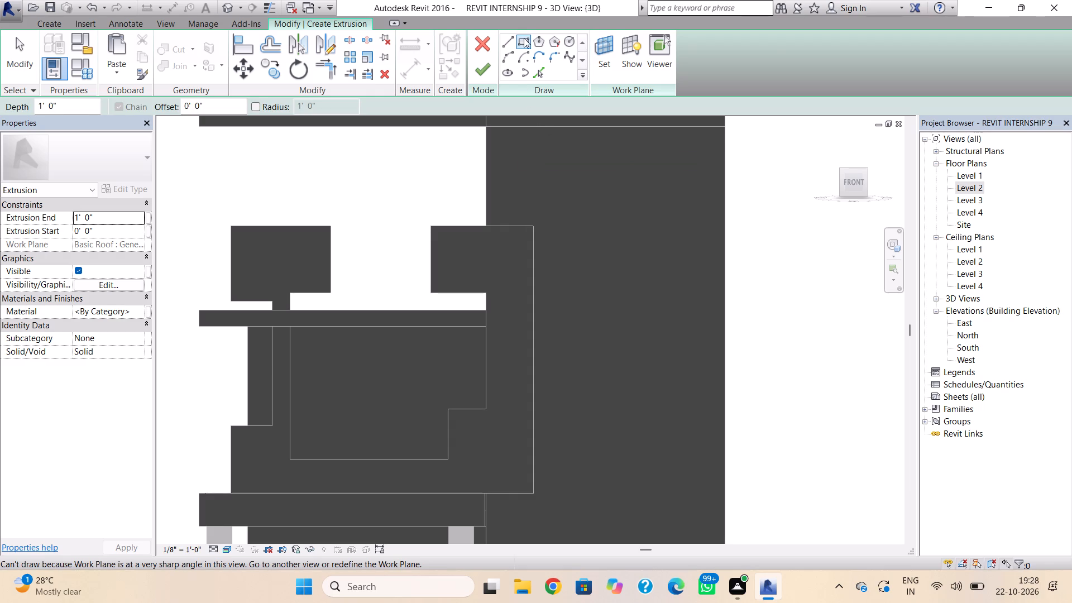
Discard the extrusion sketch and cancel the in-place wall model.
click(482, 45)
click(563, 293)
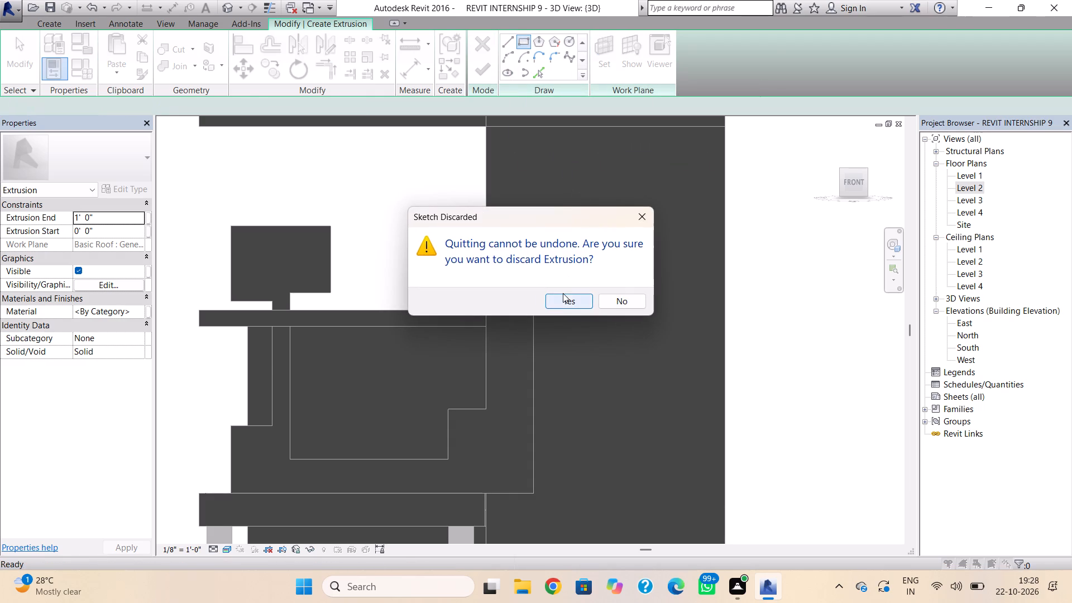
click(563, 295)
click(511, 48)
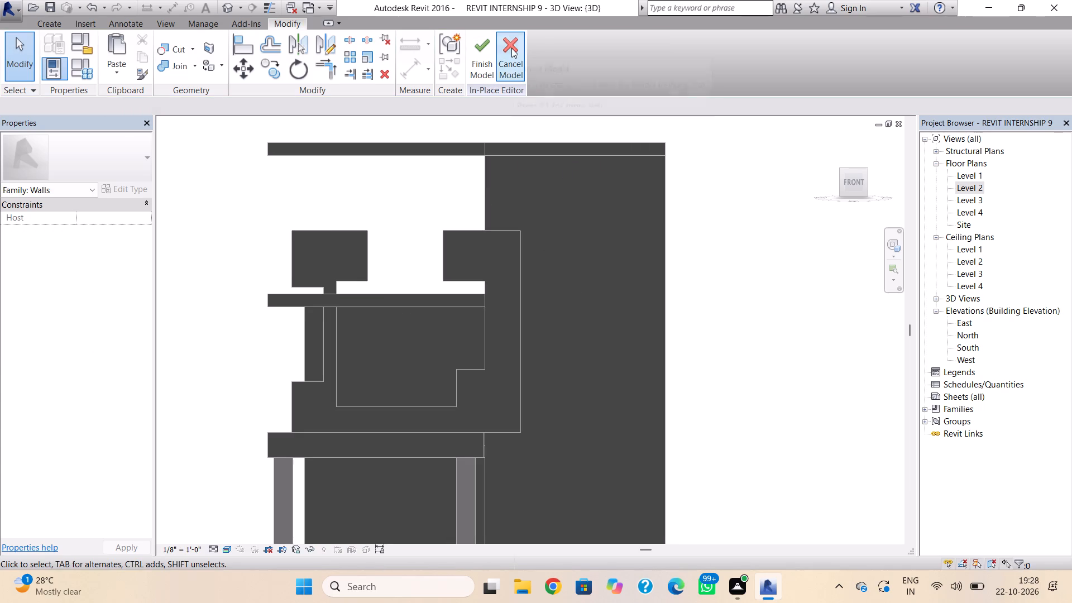
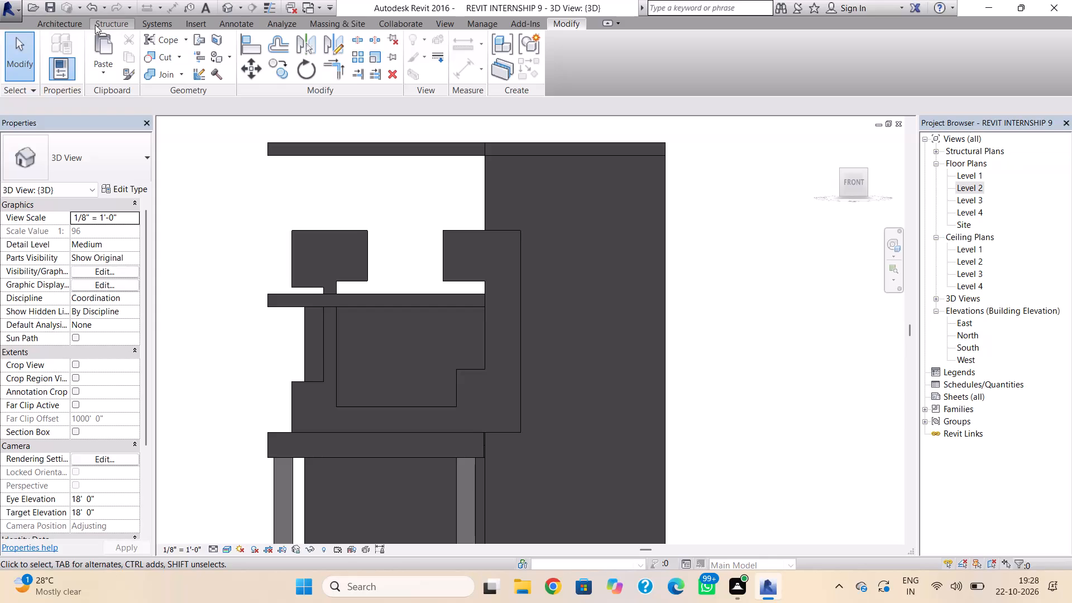
Start a new in-place model component in the Walls category and accept its name.
click(67, 28)
click(157, 78)
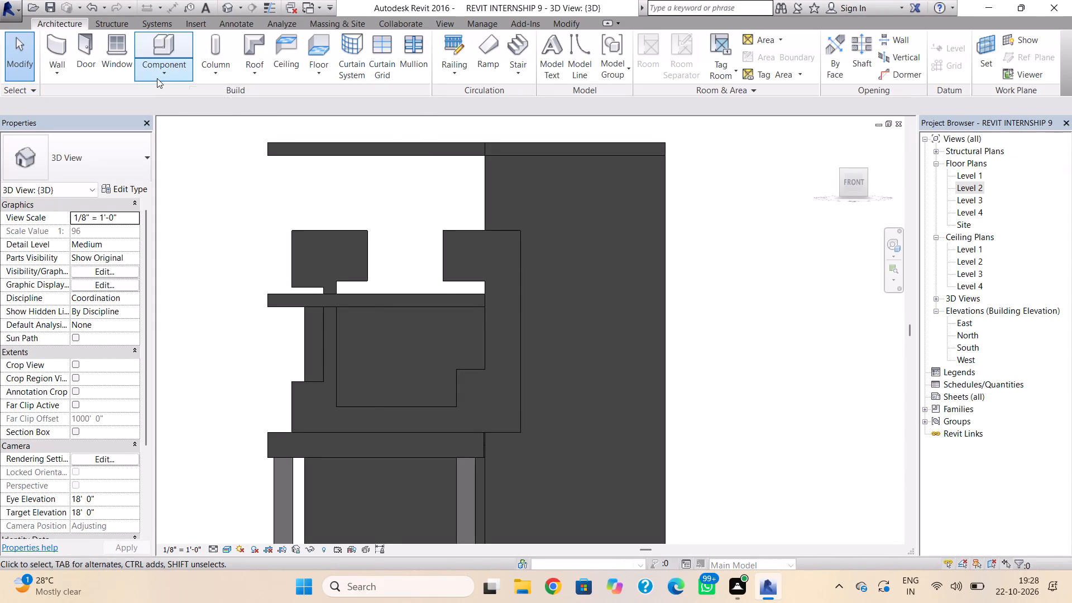
click(175, 129)
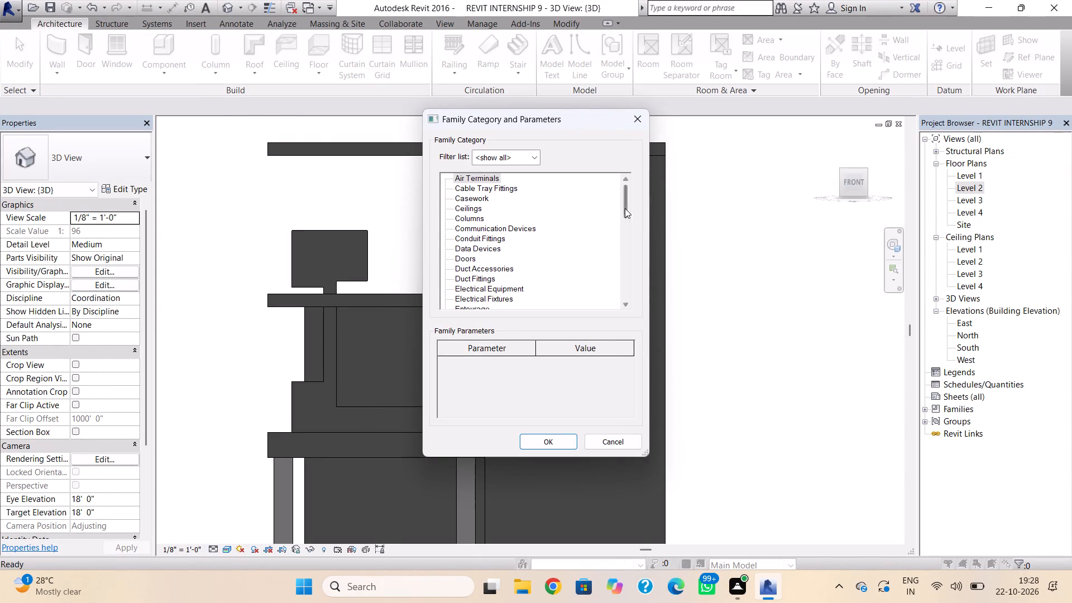
drag(625, 208, 610, 341)
drag(629, 224, 625, 250)
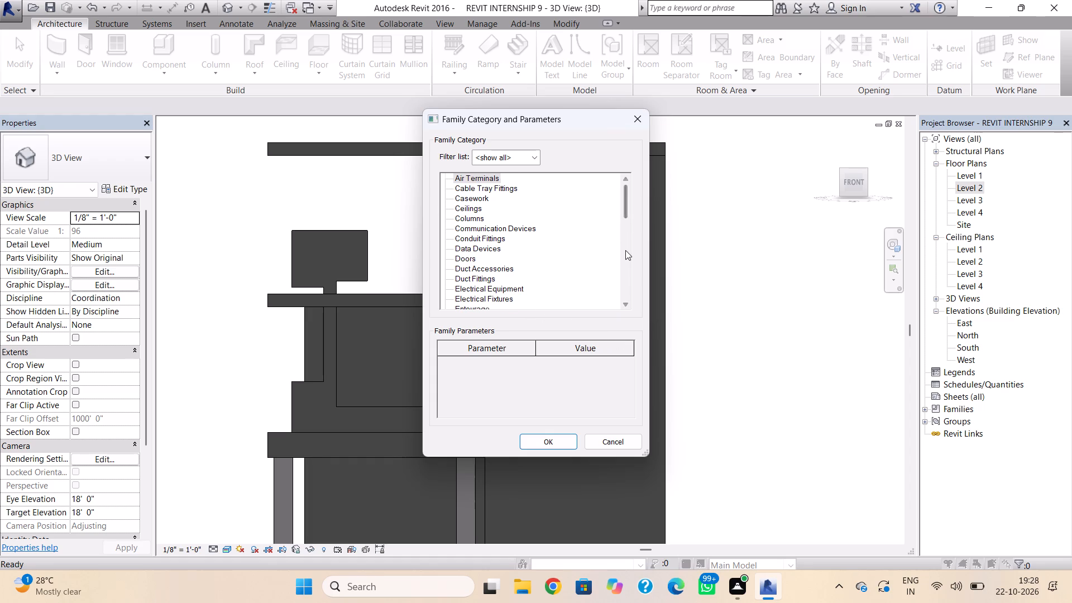
drag(625, 250, 629, 304)
click(458, 283)
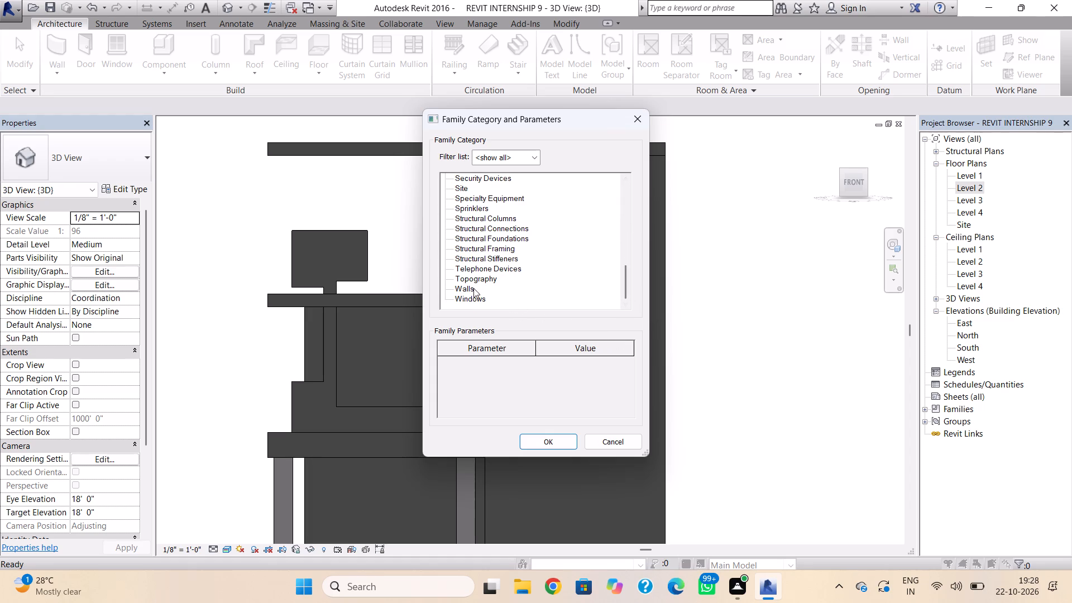
click(473, 288)
click(552, 435)
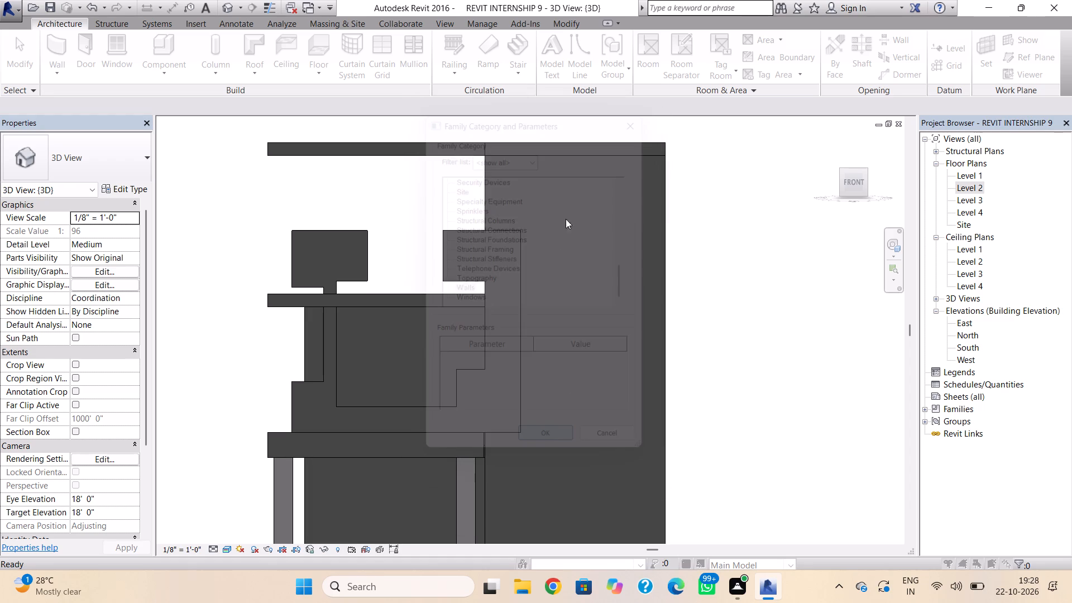
click(542, 321)
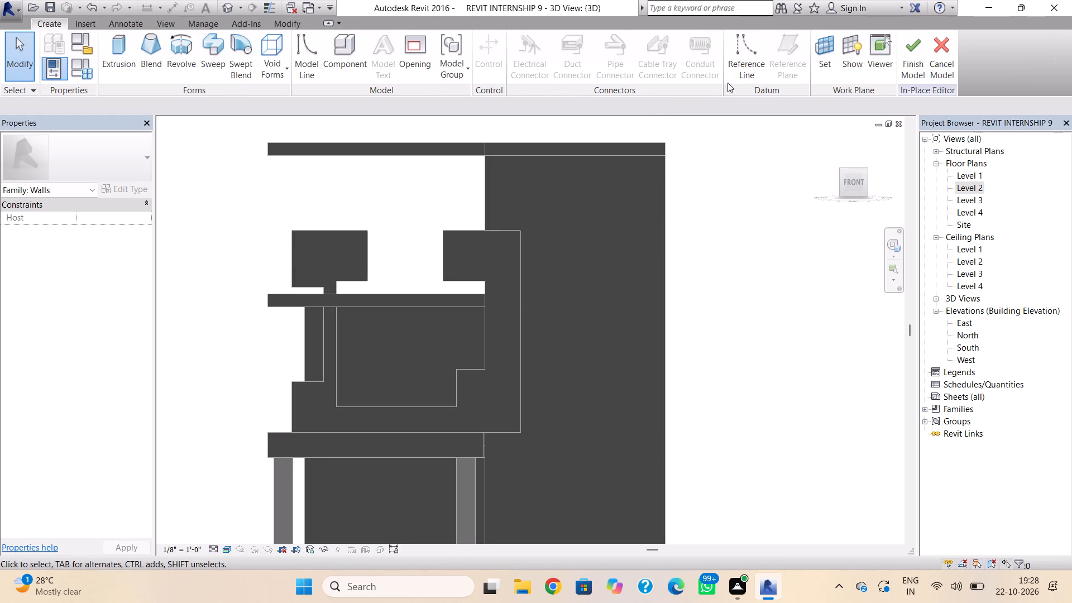
Set the work plane by picking the front face of the tall wall under the top roof, dismissing the notification card.
click(823, 52)
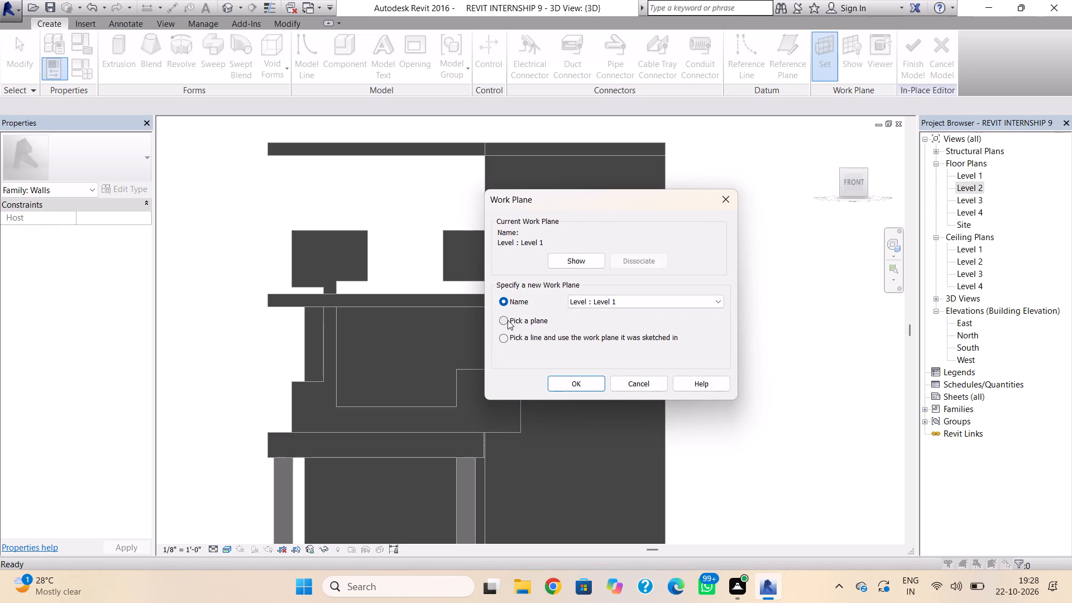
click(508, 320)
click(556, 382)
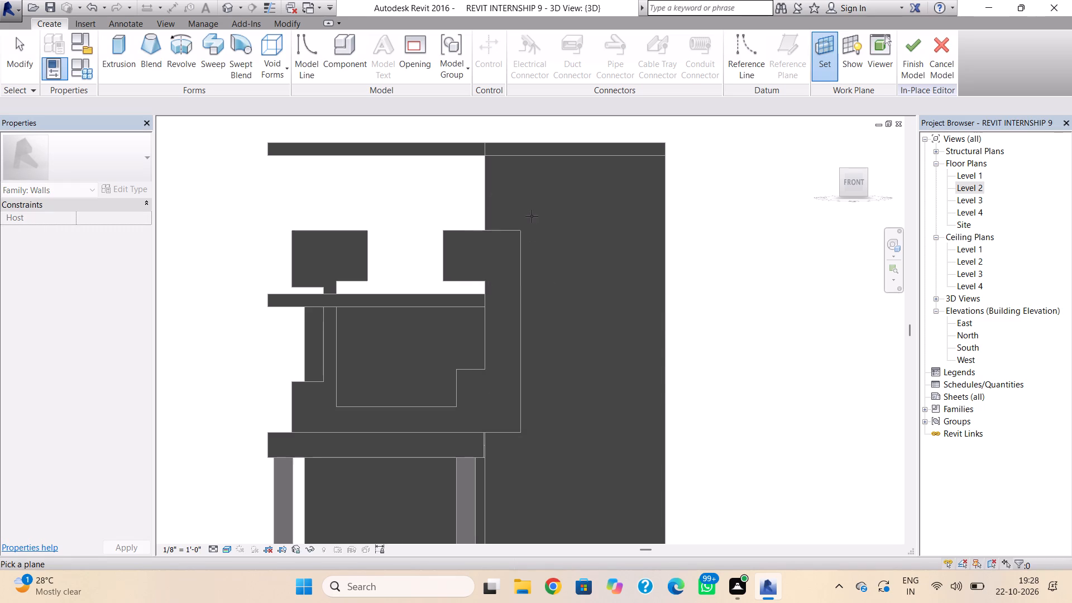
shift+right_drag(527, 201, 598, 261)
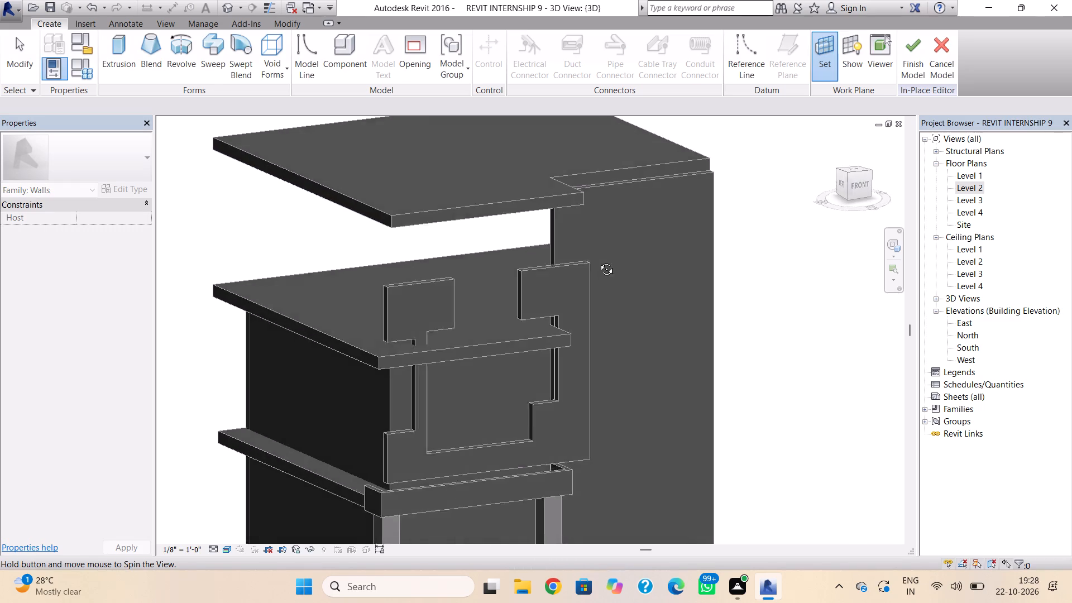
shift+right_drag(598, 261, 612, 272)
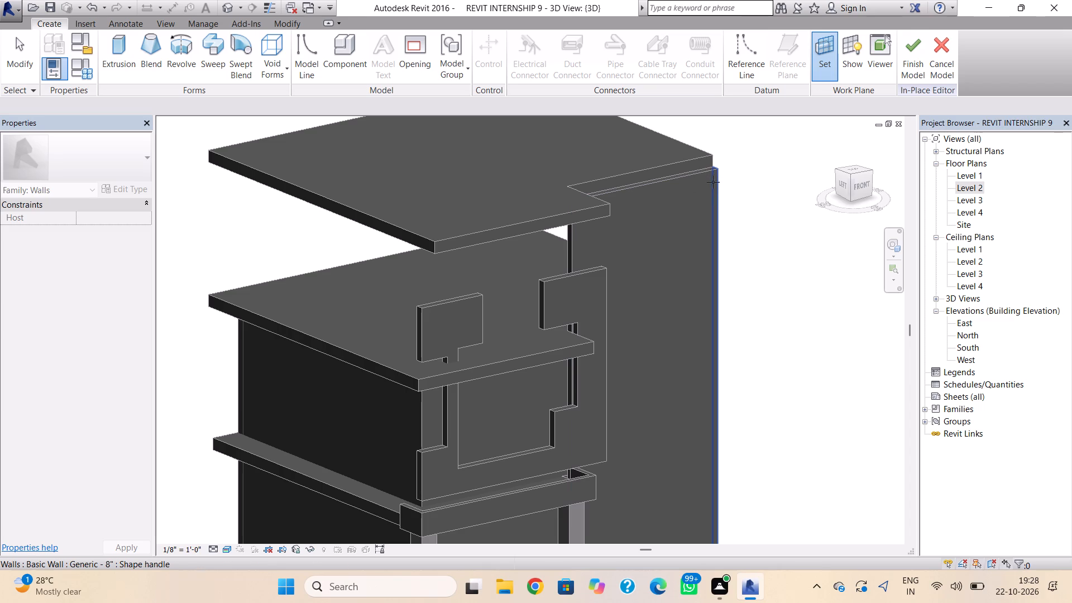
shift+right_drag(712, 184, 511, 206)
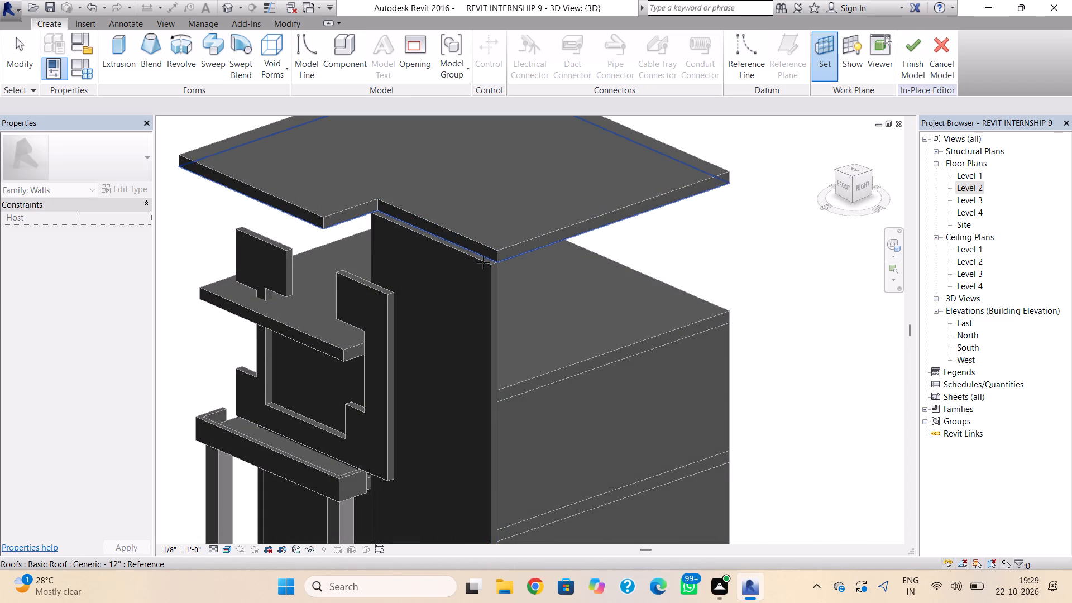
click(484, 266)
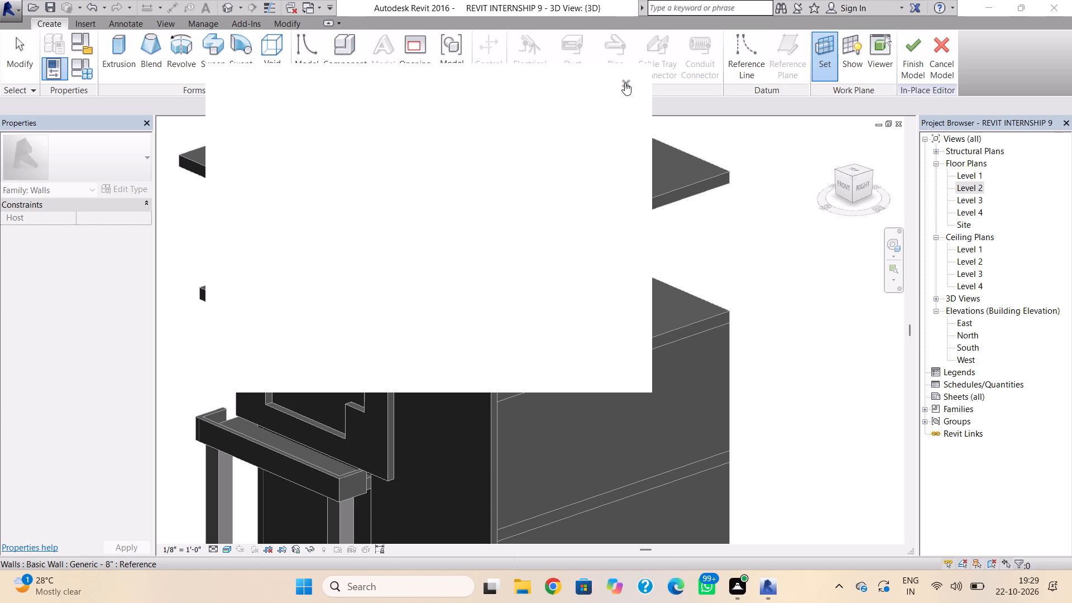
click(625, 83)
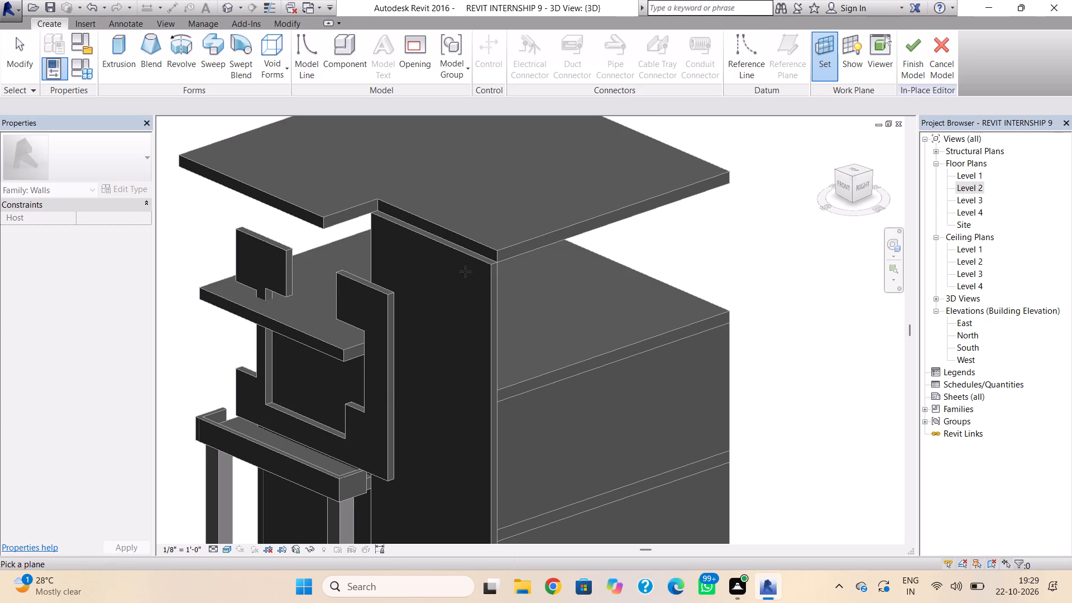
click(473, 263)
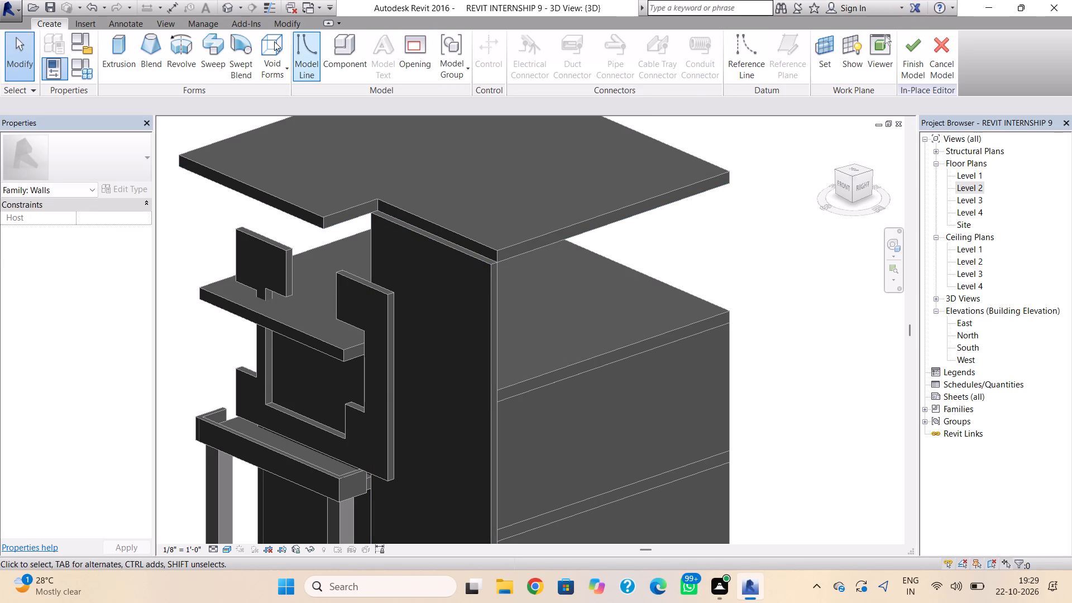
Start an extrusion and sketch a horizontal strip about 8 ft long near the tall wall's top, with a shorter strip directly below it.
click(112, 48)
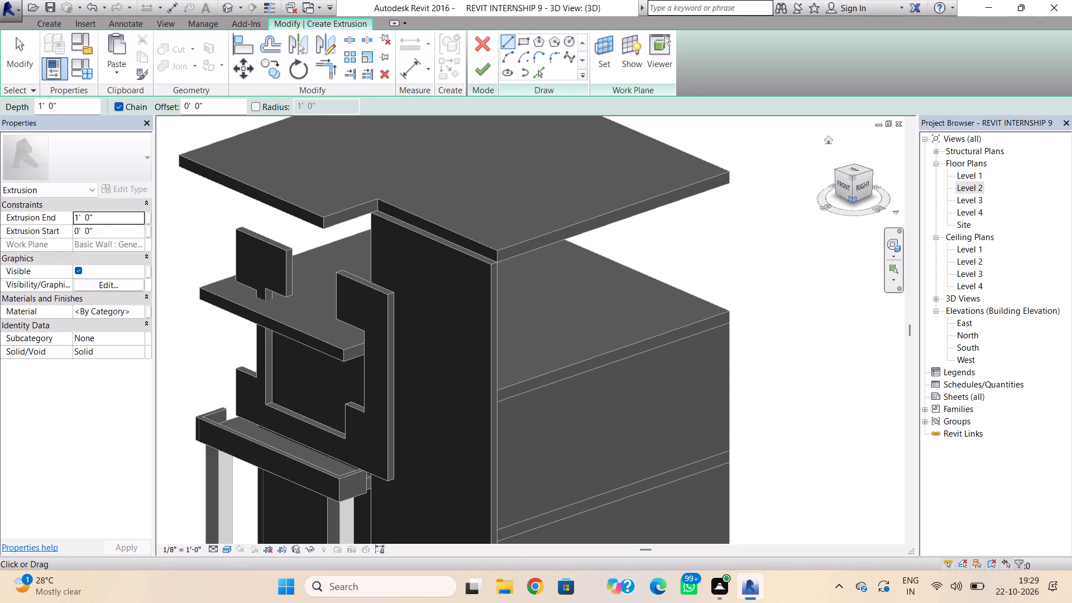
click(846, 191)
scroll(631, 231, up, 3)
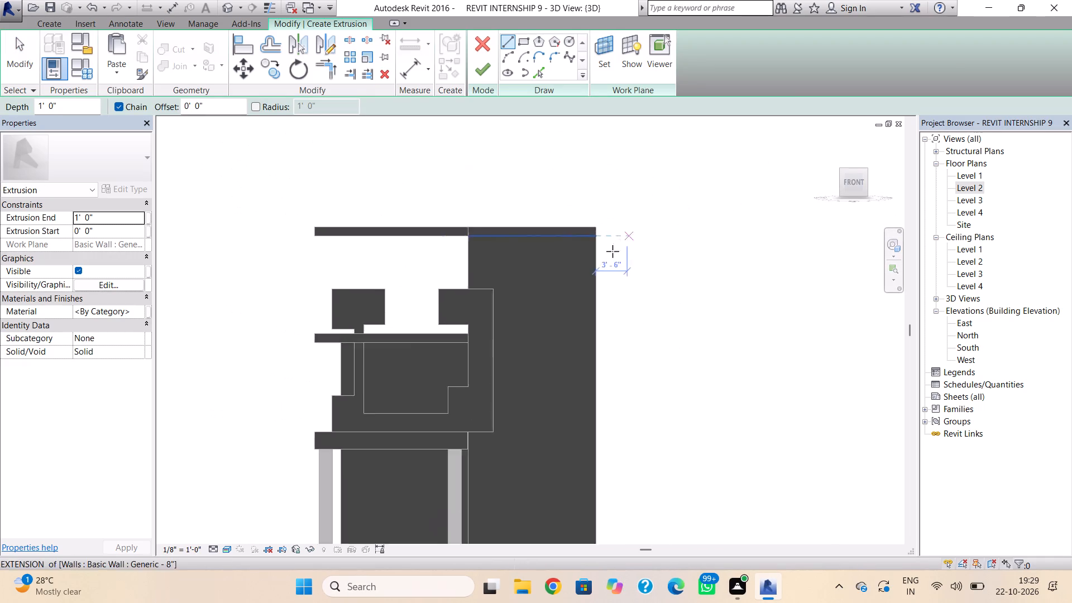
scroll(612, 251, up, 2)
middle_drag(587, 300, 558, 451)
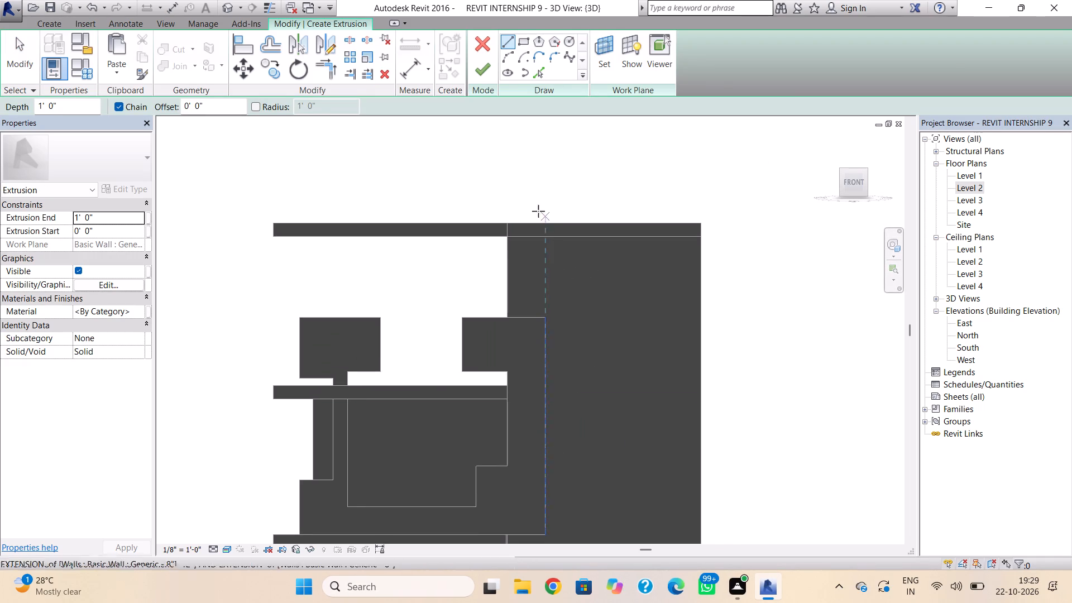
click(520, 43)
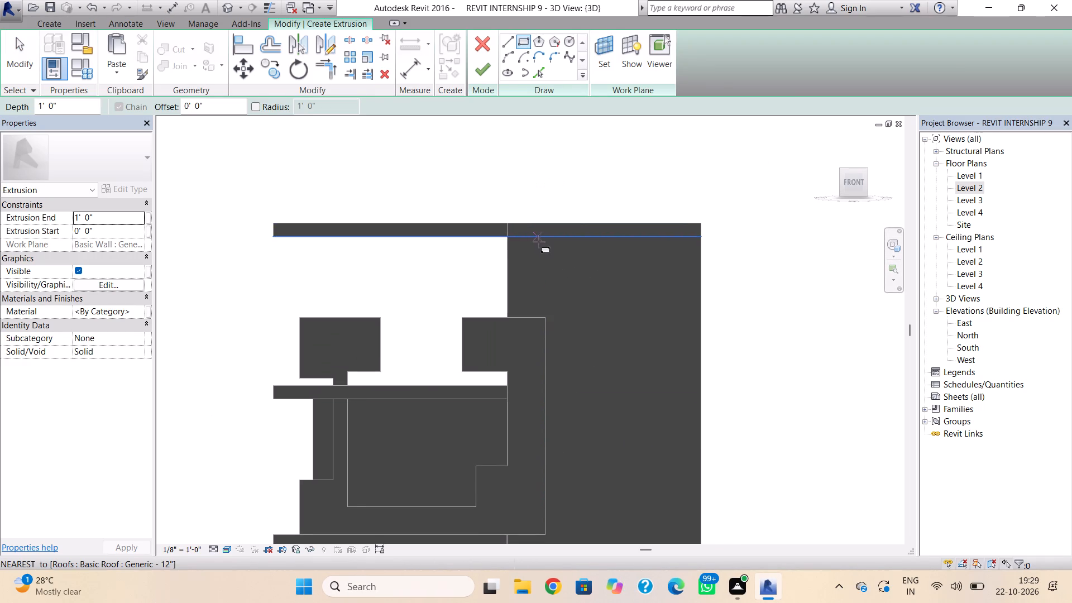
click(527, 244)
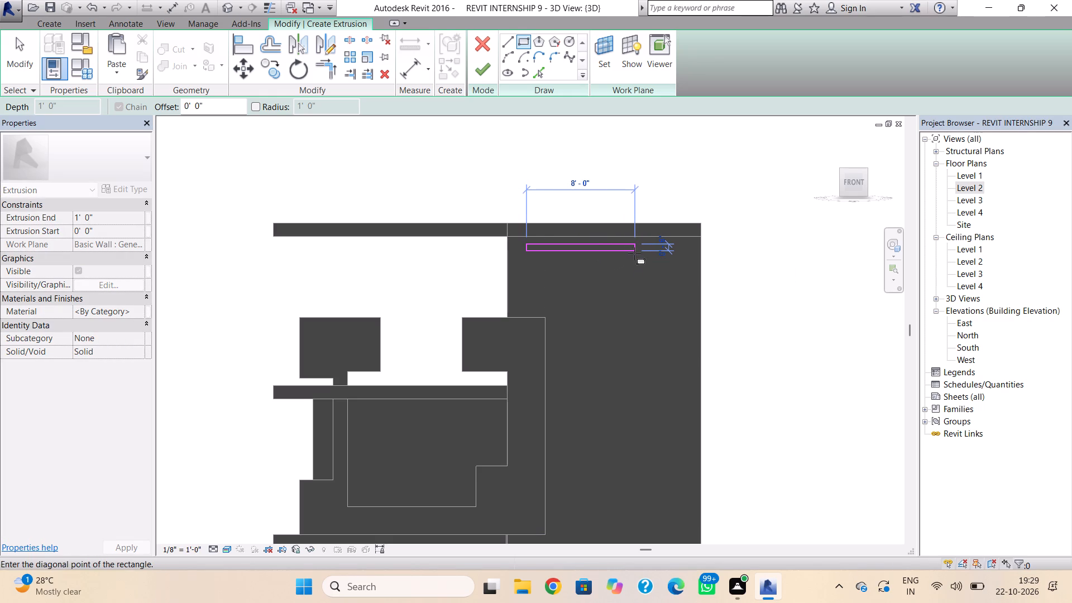
scroll(635, 255, up, 2)
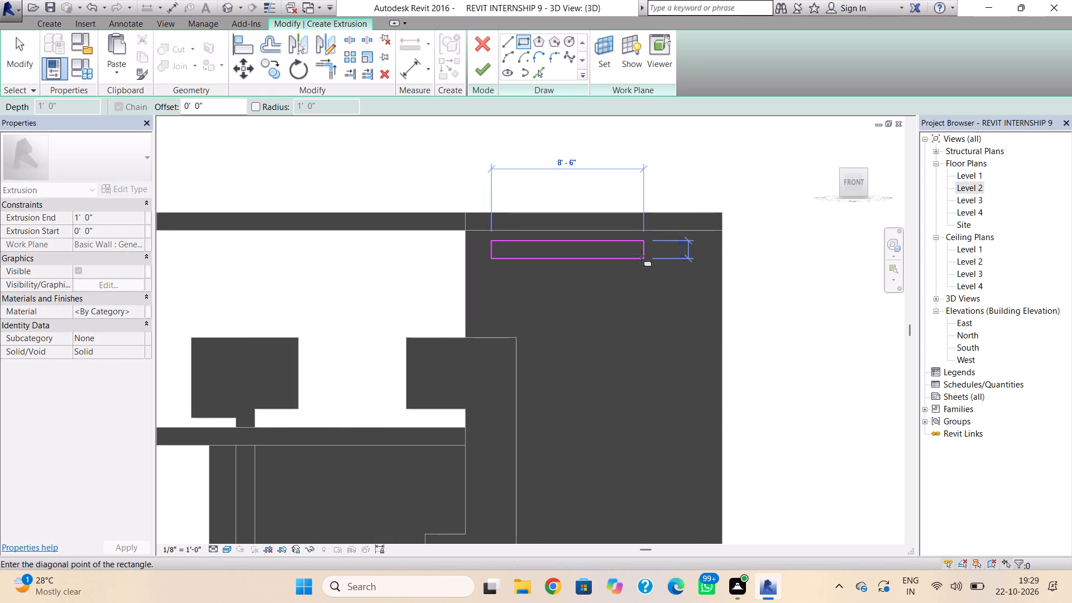
scroll(640, 254, up, 4)
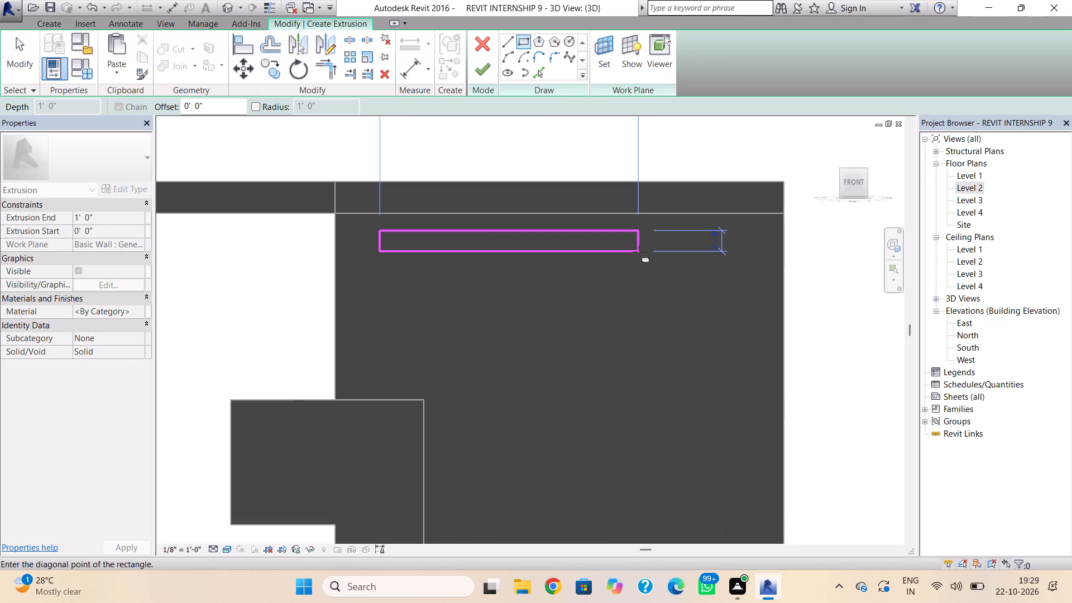
click(638, 248)
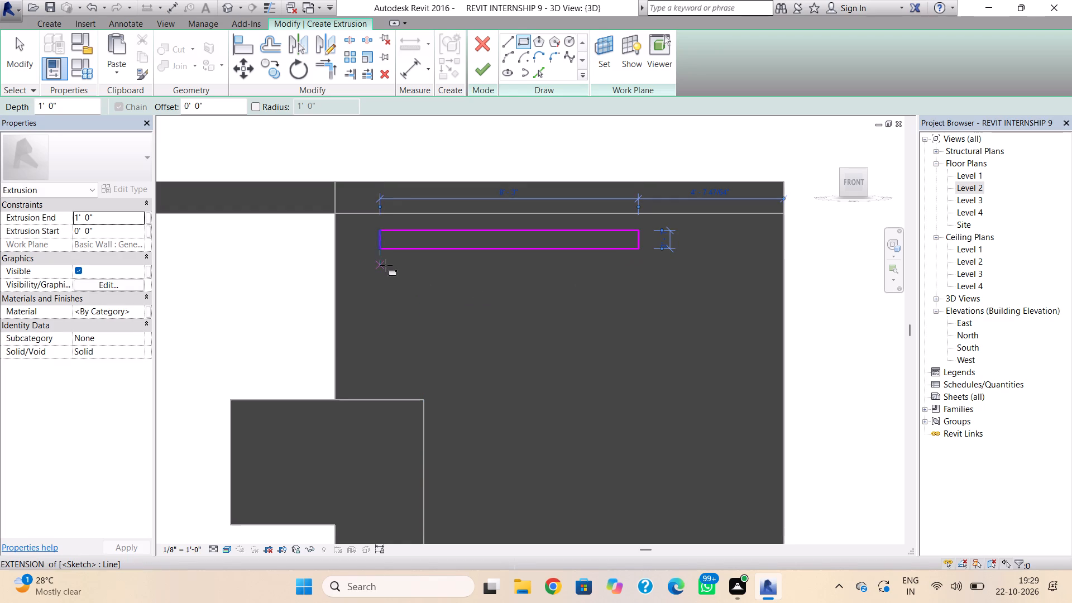
click(385, 265)
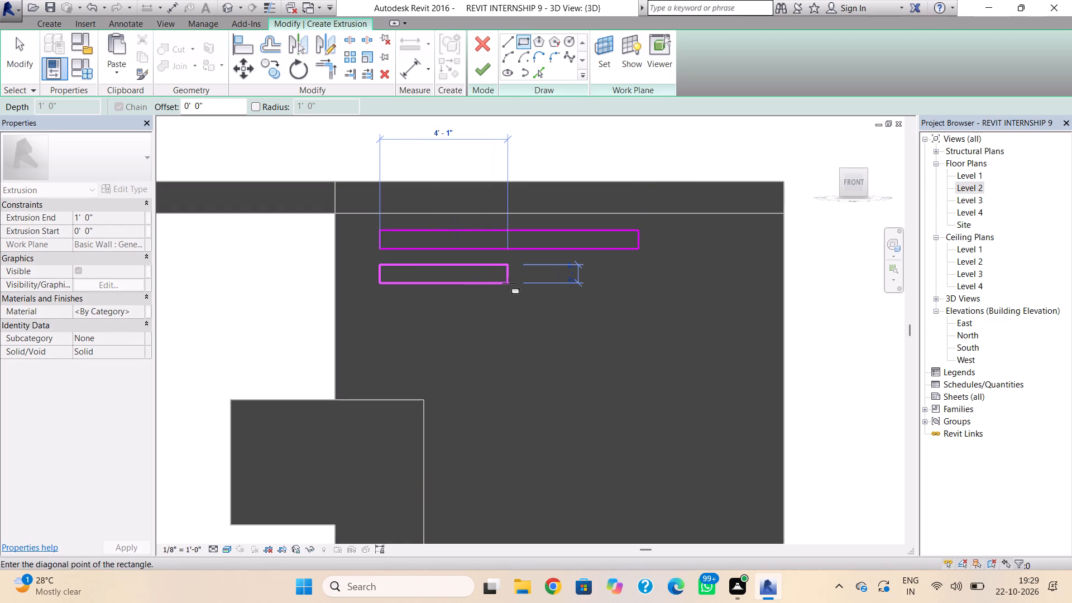
click(524, 282)
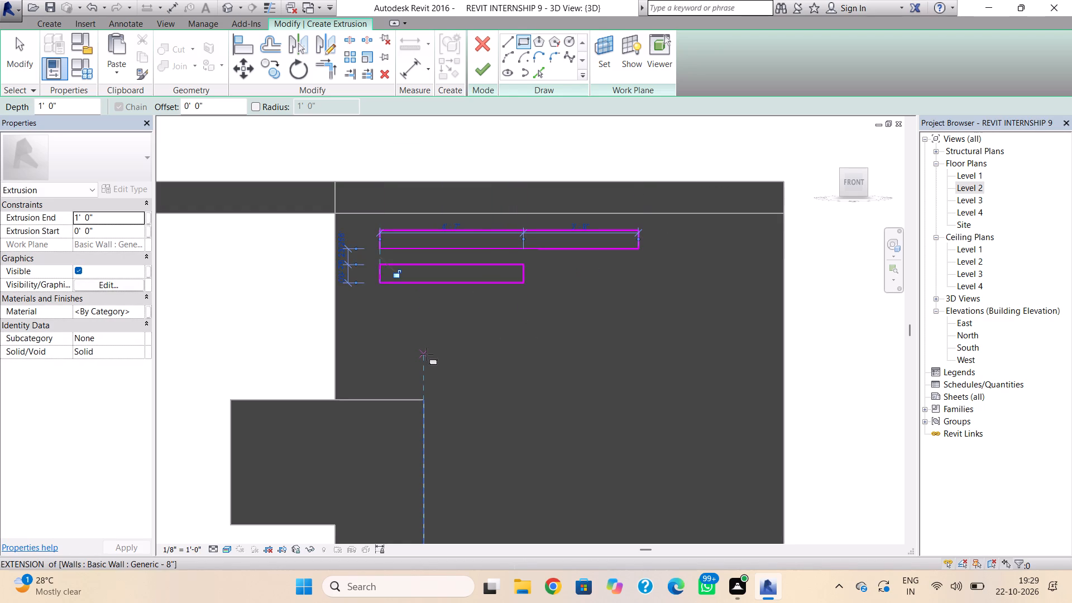
key(Escape)
Sketch three small, vertically aligned squares on the tall wall, beside the notched front wall.
scroll(496, 324, down, 2)
middle_drag(499, 325, 489, 280)
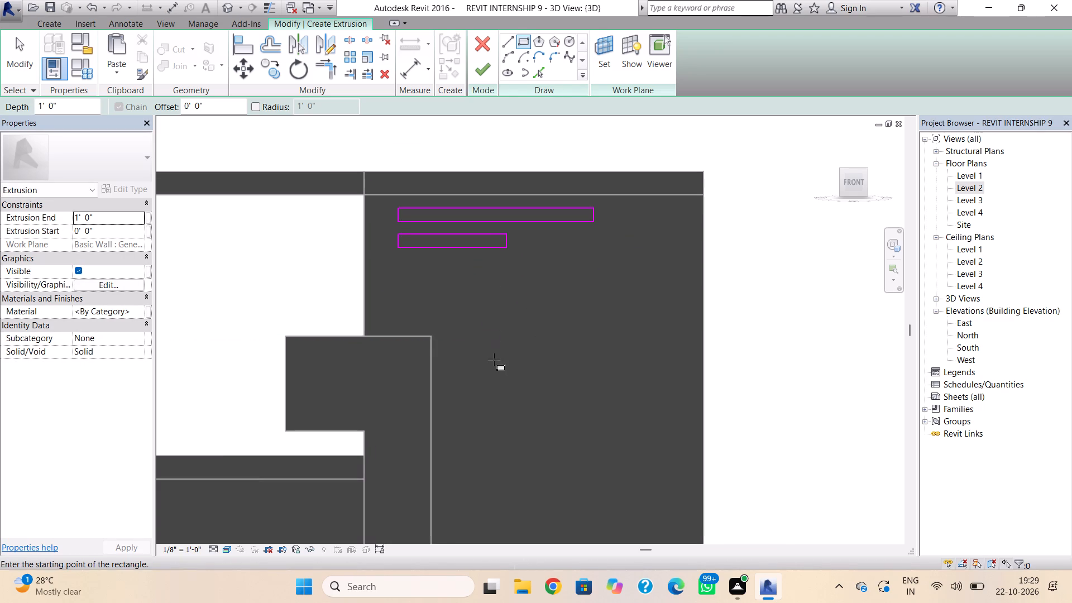
scroll(473, 376, down, 1)
middle_click(466, 341)
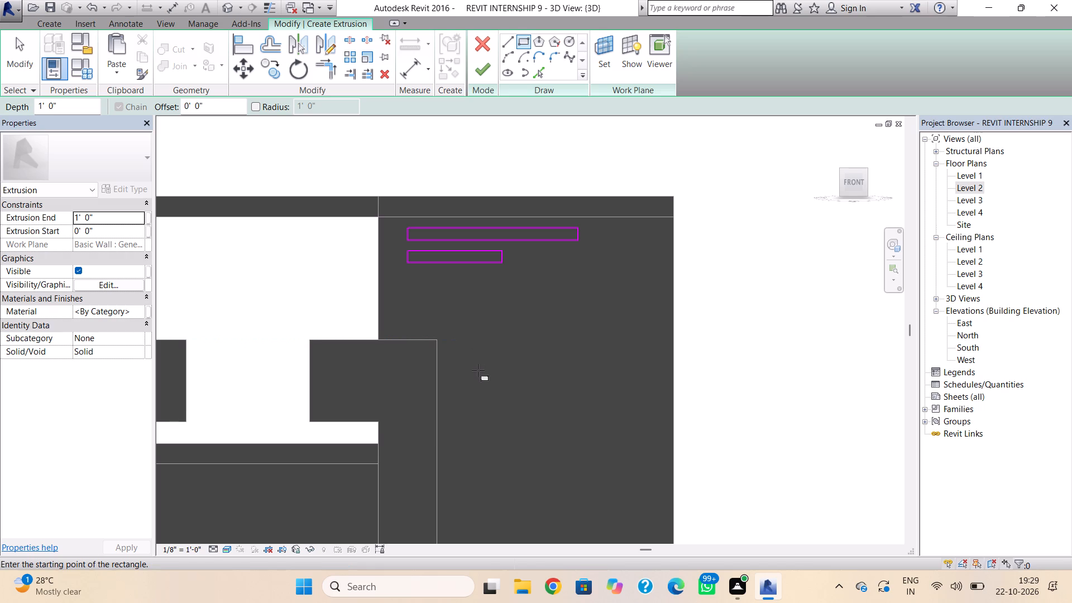
middle_drag(478, 370, 471, 305)
scroll(489, 380, down, 1)
middle_drag(489, 380, 481, 290)
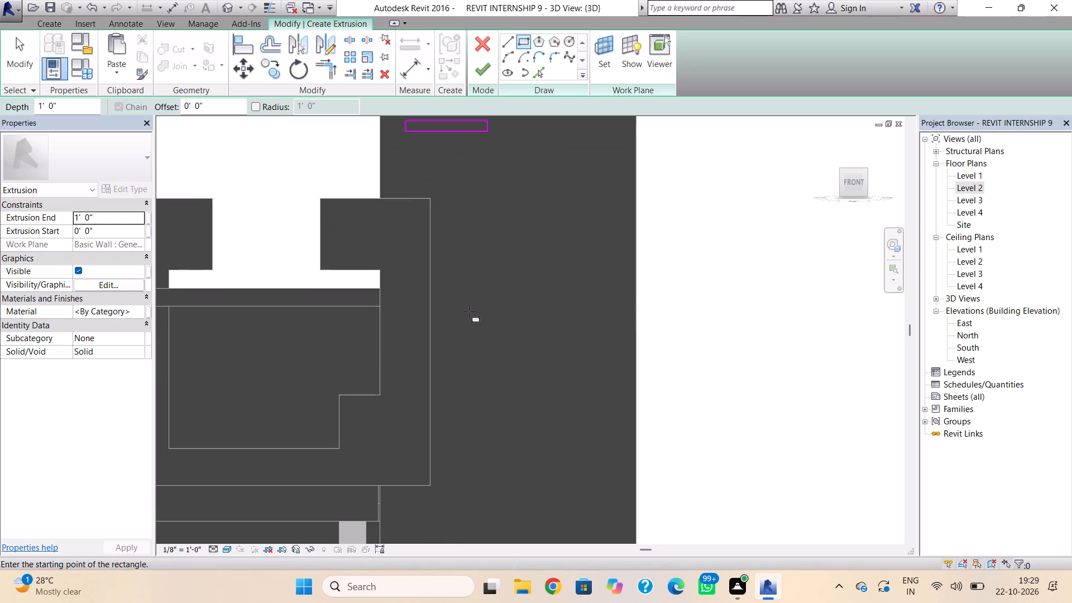
click(467, 307)
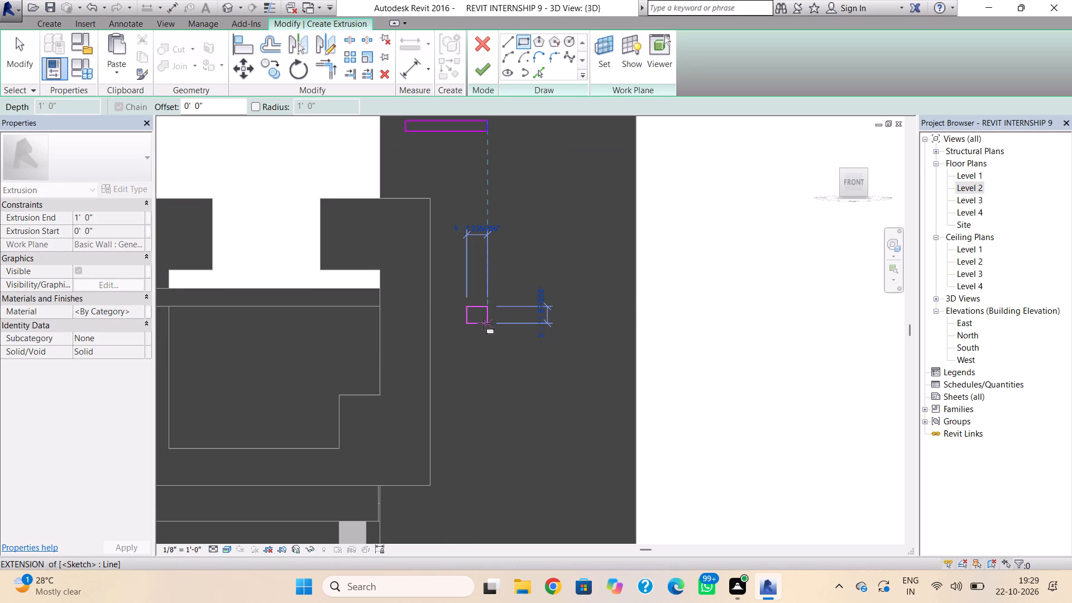
click(482, 325)
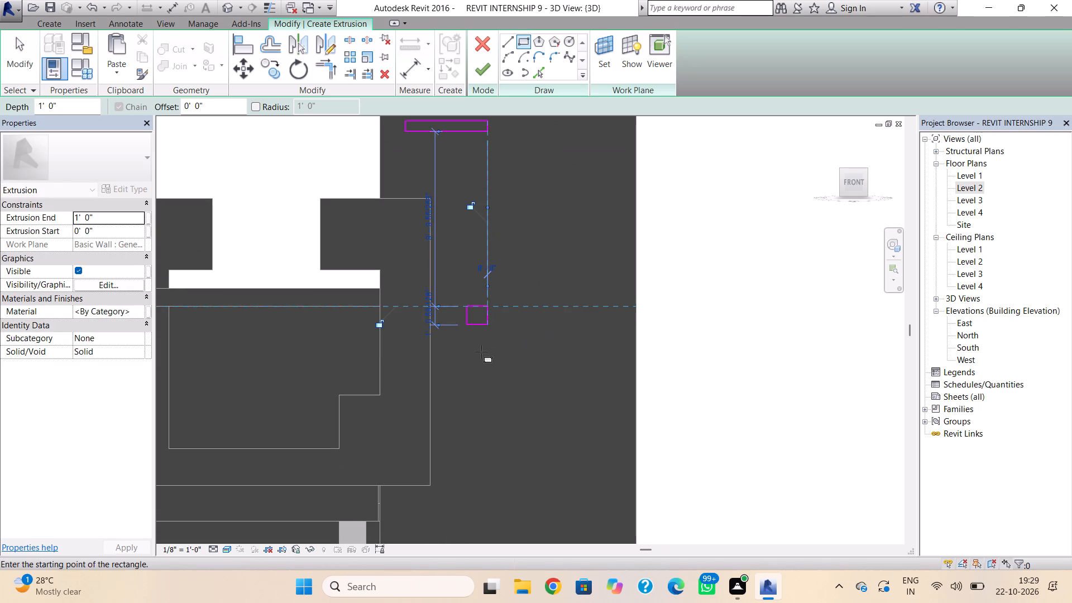
click(468, 339)
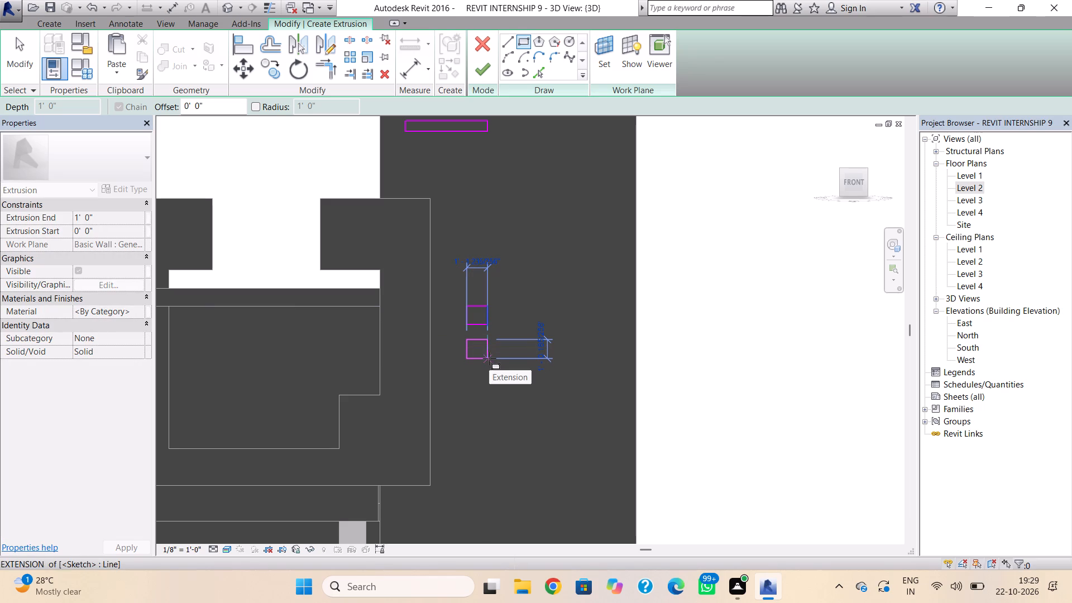
click(489, 358)
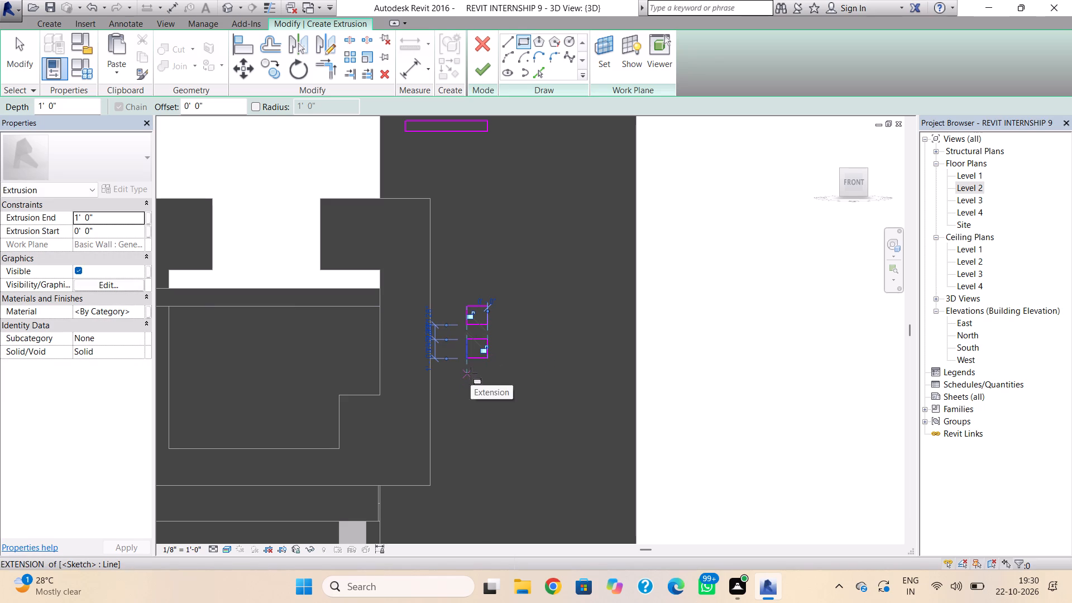
click(471, 374)
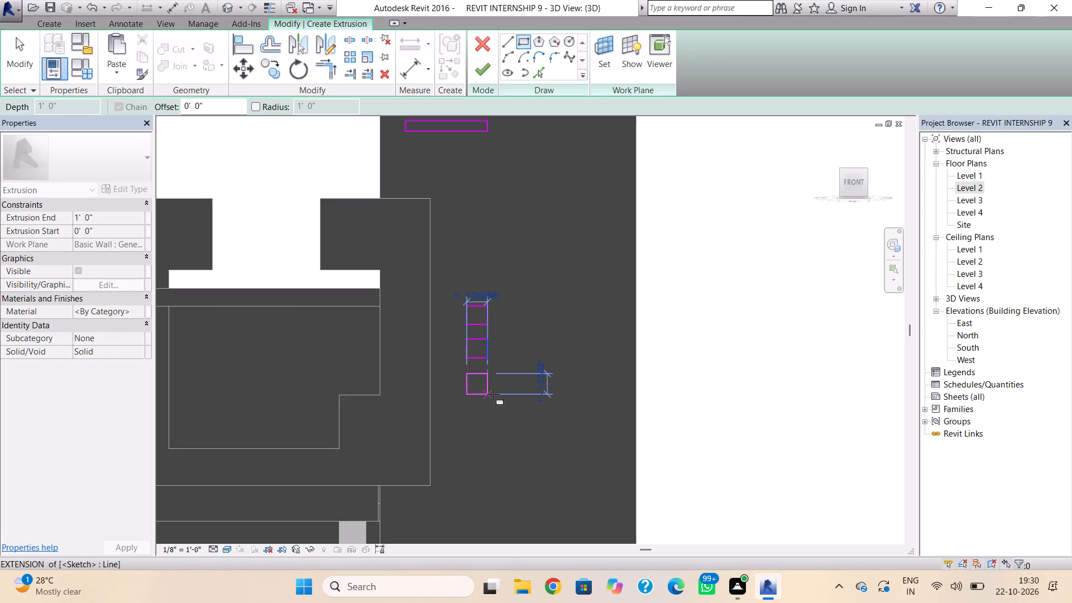
click(493, 394)
key(Escape)
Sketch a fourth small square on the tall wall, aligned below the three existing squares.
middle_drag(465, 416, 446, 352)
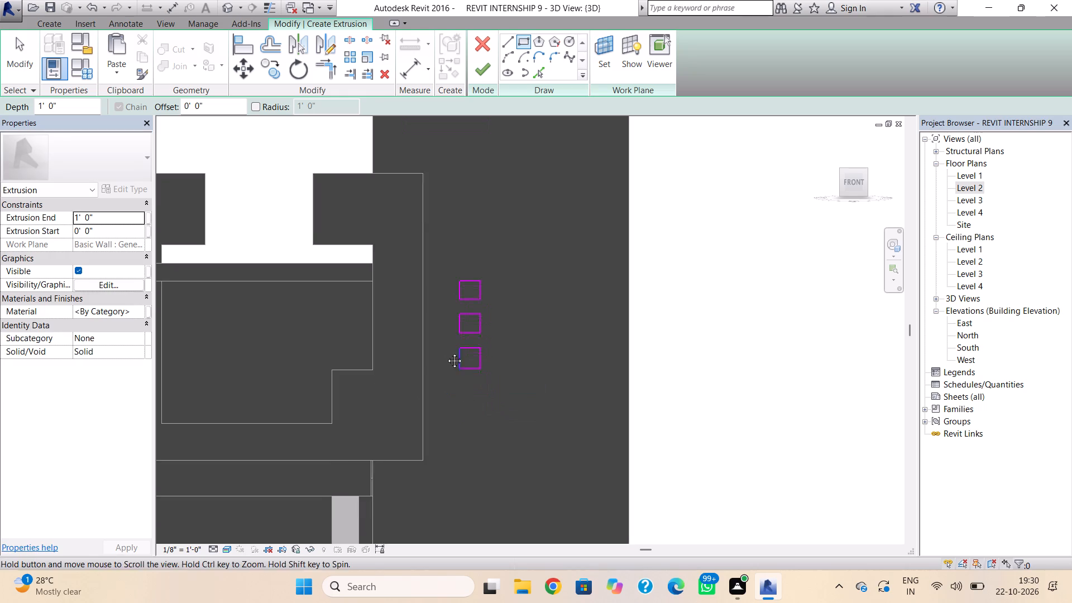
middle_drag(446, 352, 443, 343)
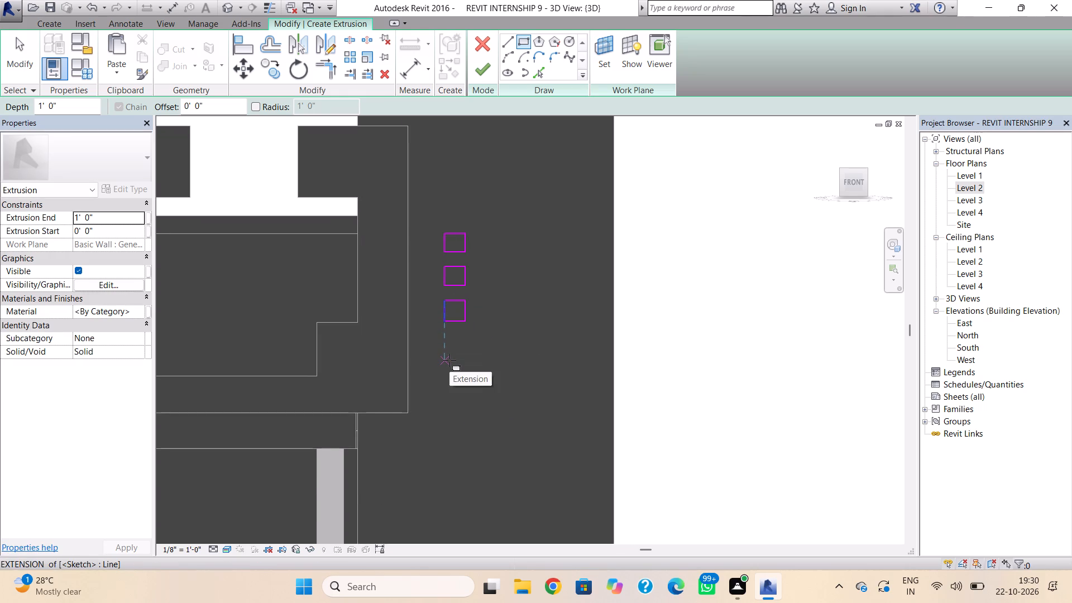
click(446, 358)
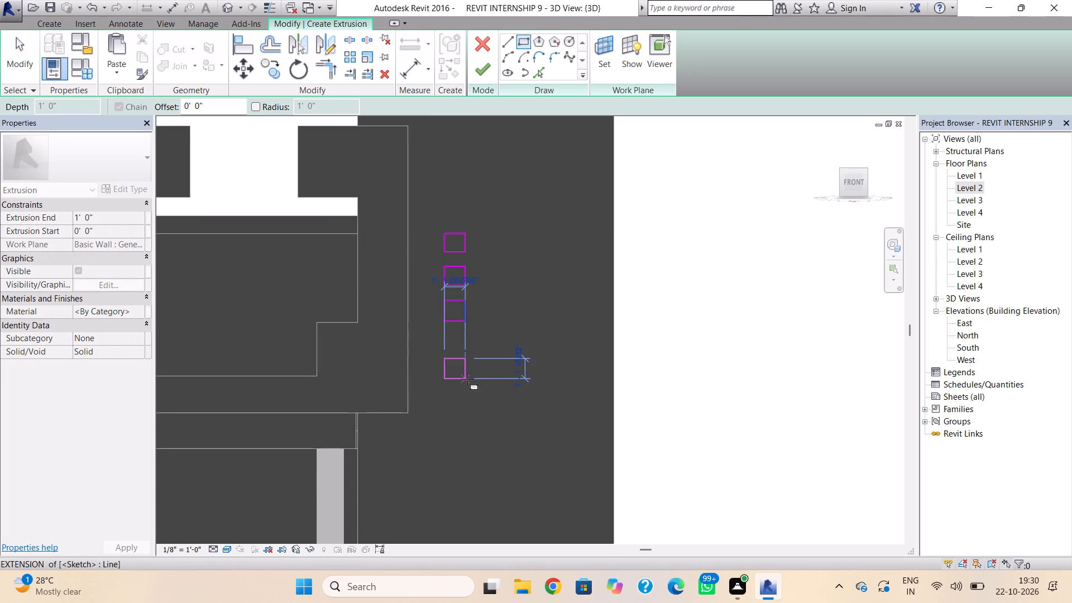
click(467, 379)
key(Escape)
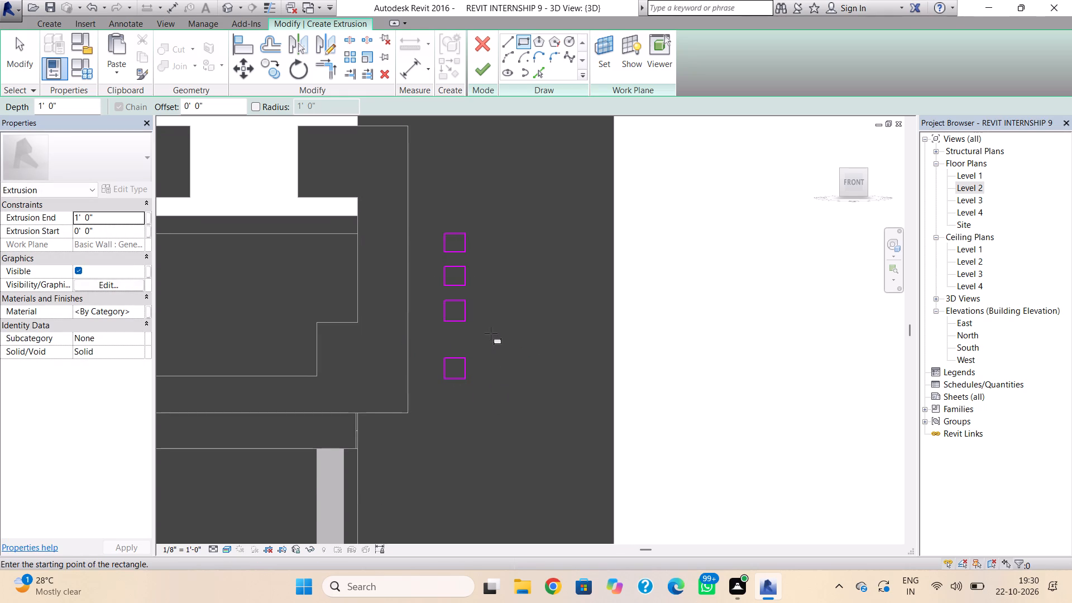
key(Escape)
Delete the three lower squares from the sketch, keeping only the top one.
drag(482, 257, 428, 256)
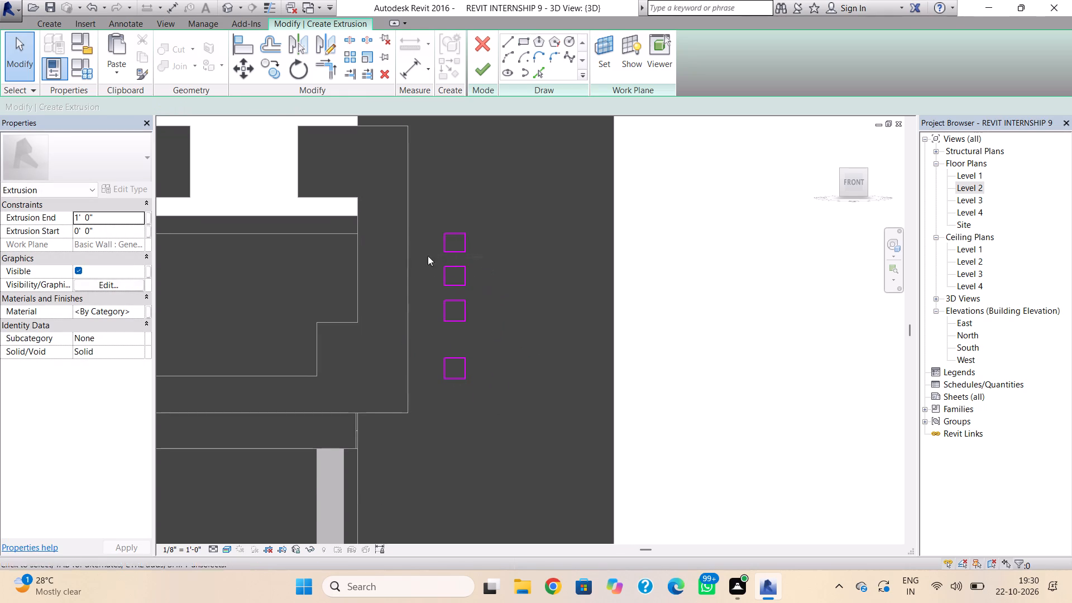
drag(428, 256, 438, 398)
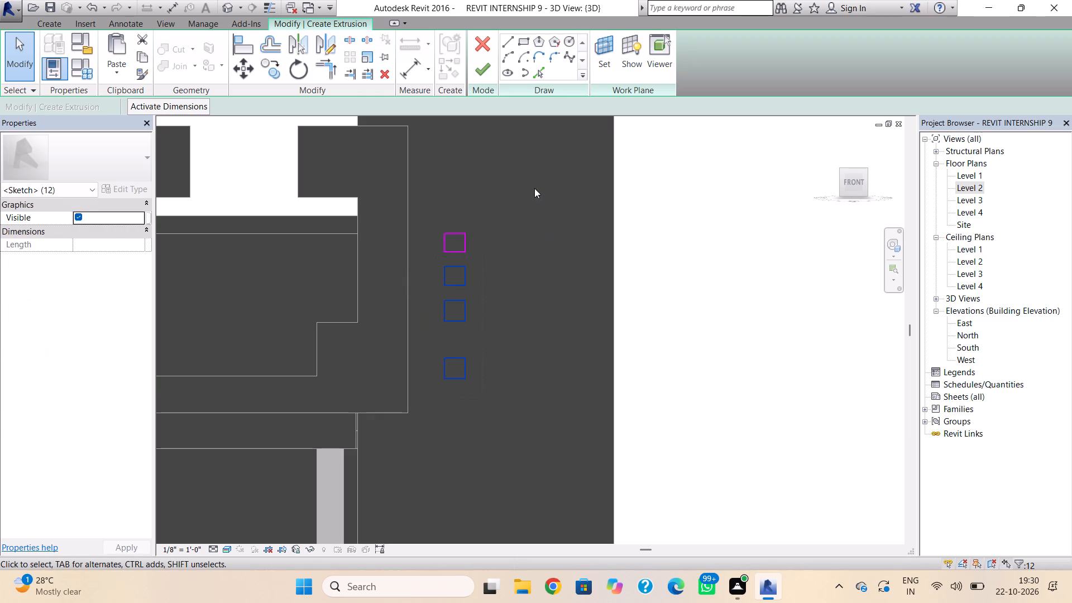
key(Delete)
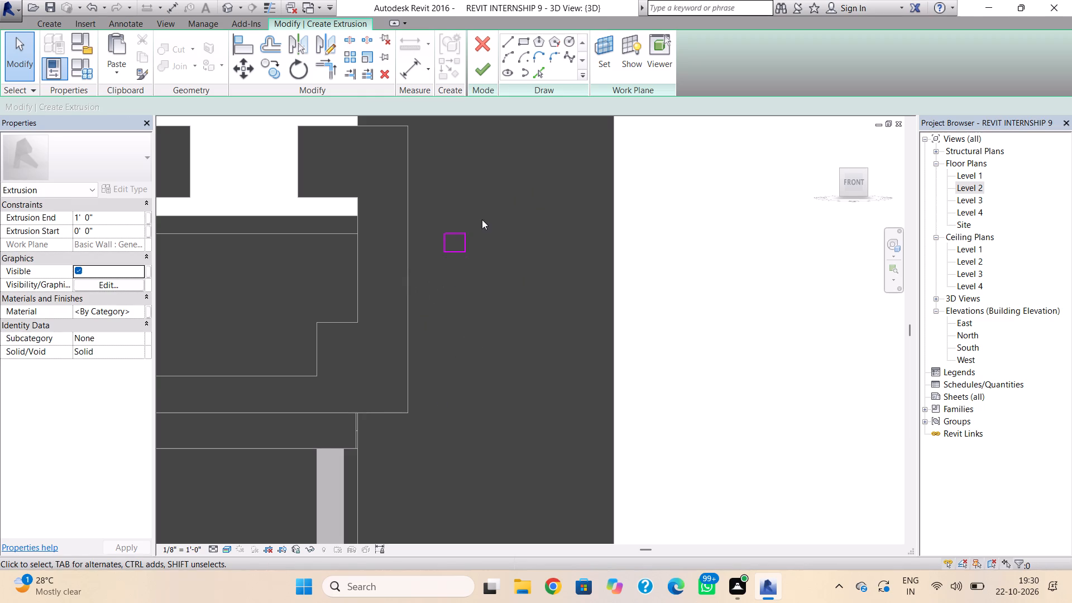
Copy the remaining square and paste three copies vertically aligned below it, dismissing the notification card.
drag(481, 219, 437, 272)
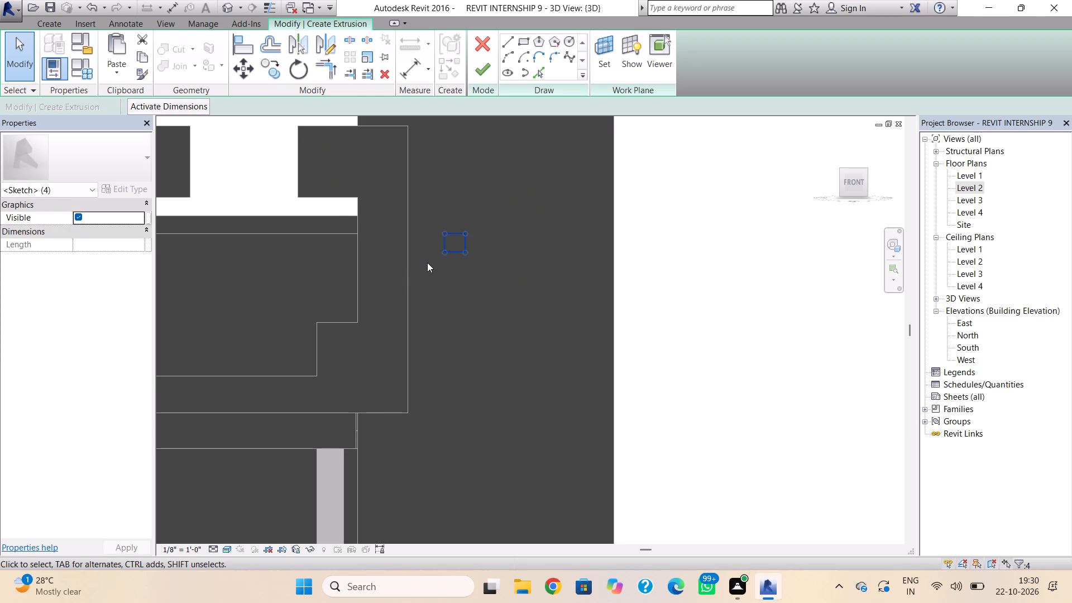
key(ctrl+c)
key(ctrl+v)
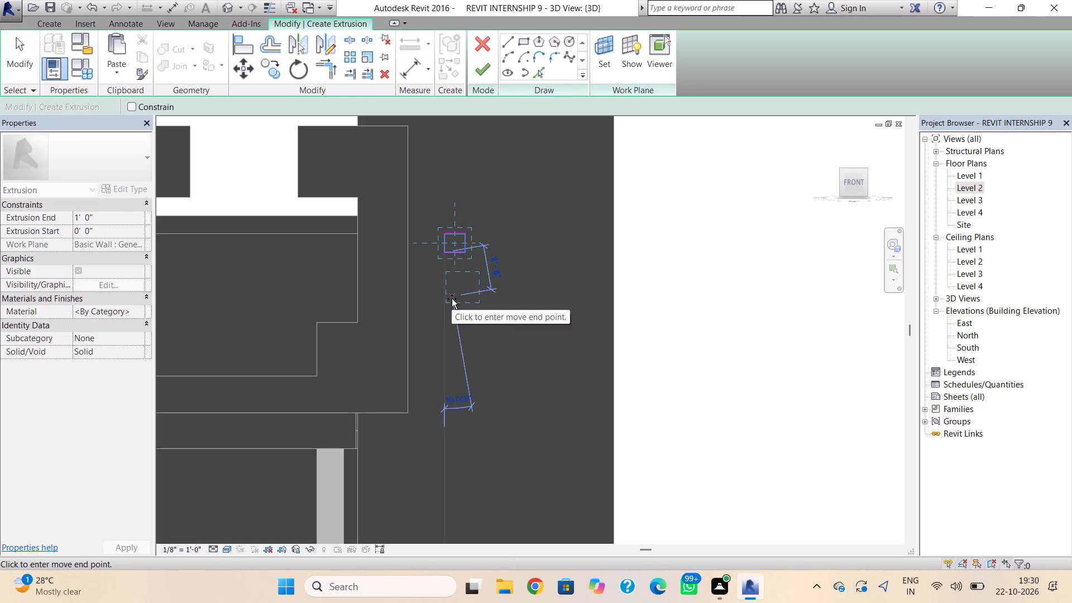
click(448, 298)
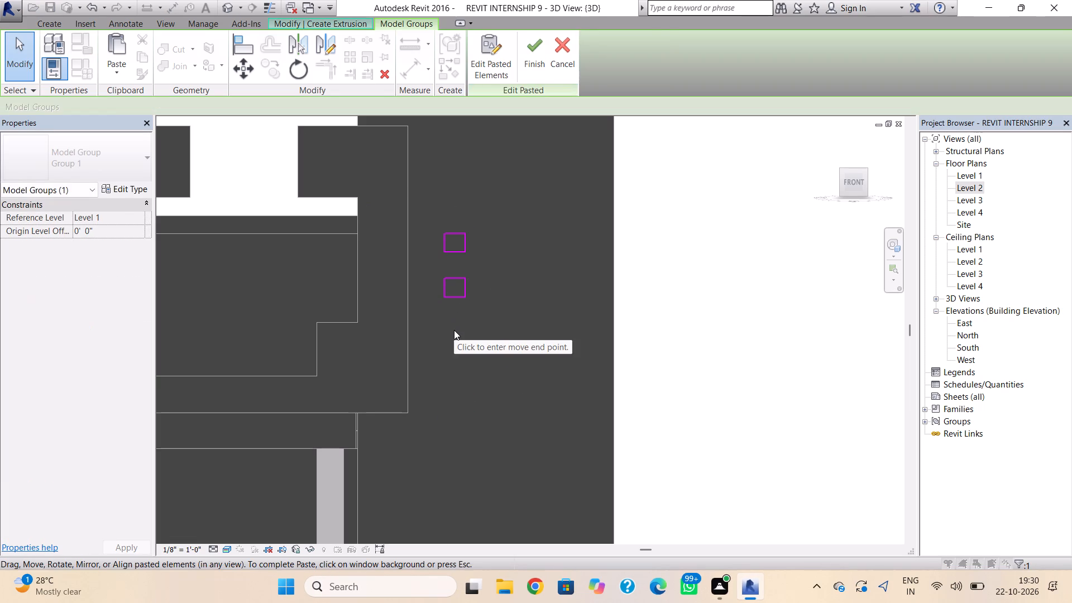
key(ctrl+v)
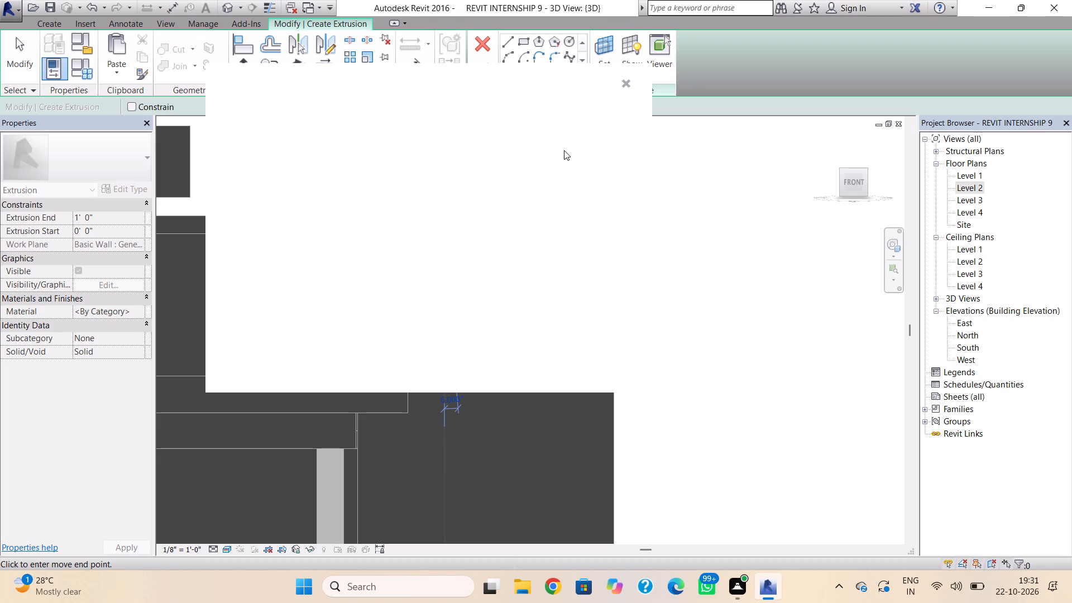
click(624, 83)
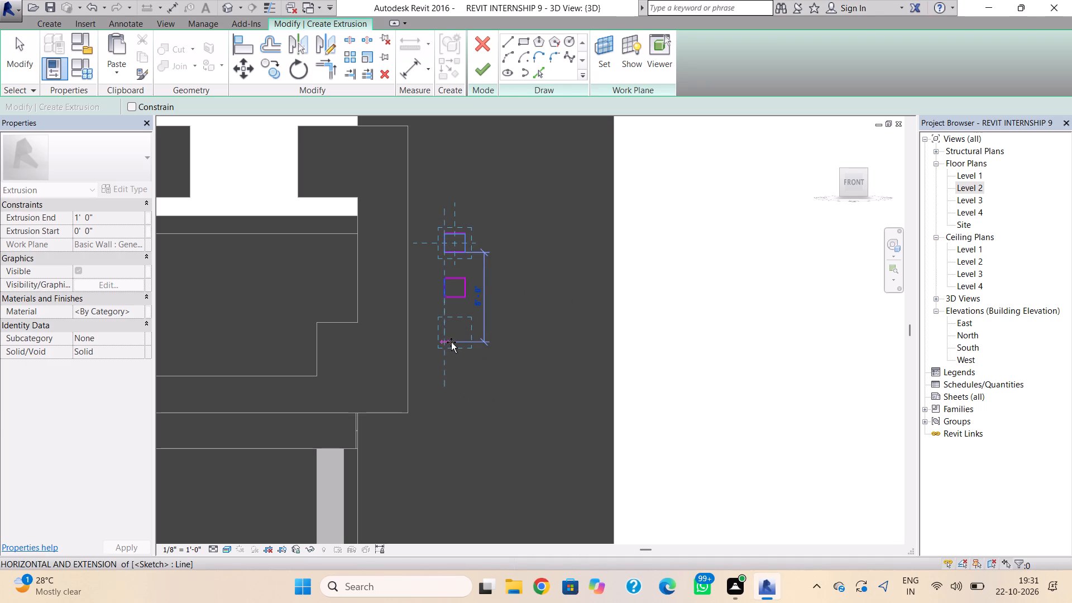
click(450, 339)
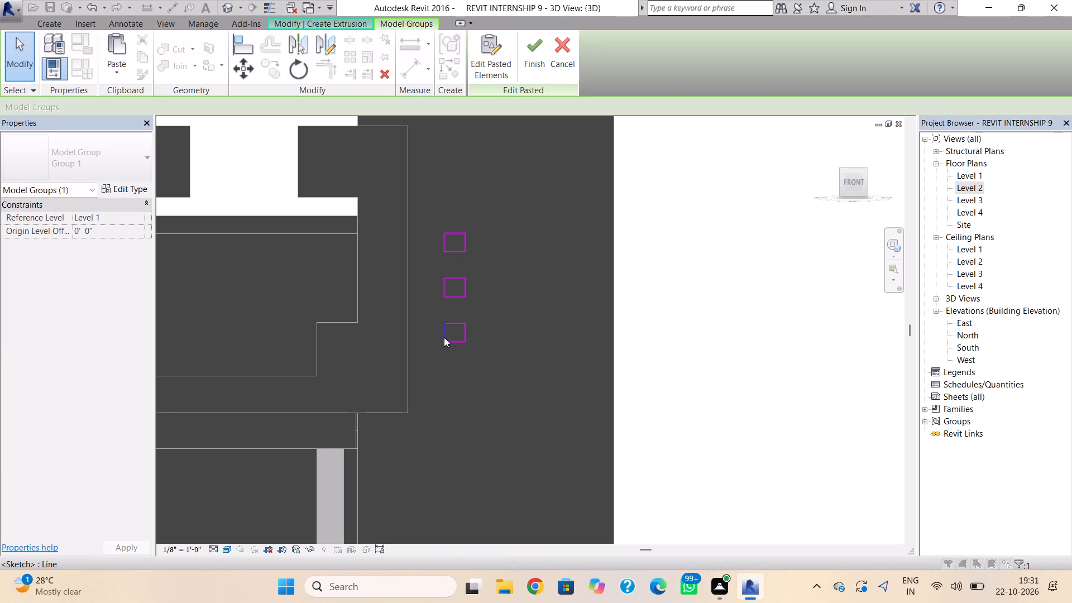
key(ctrl+v)
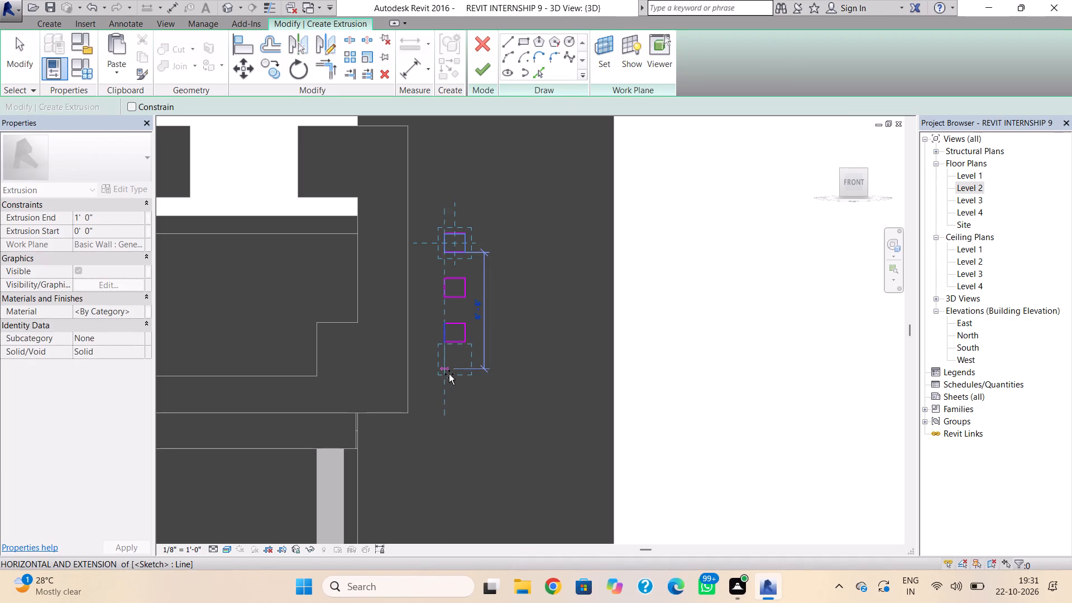
click(449, 381)
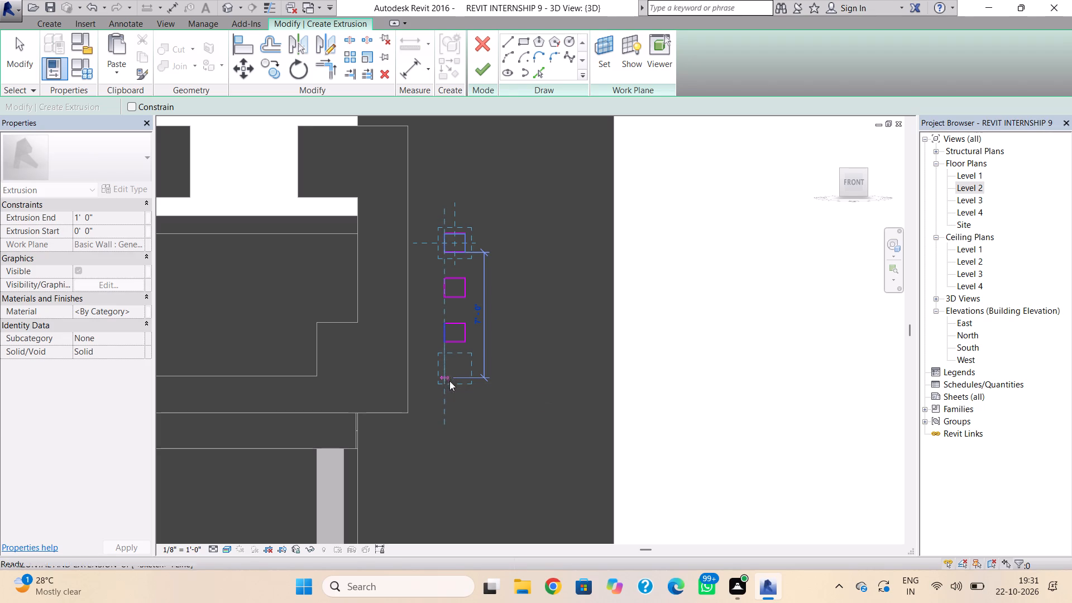
key(Escape)
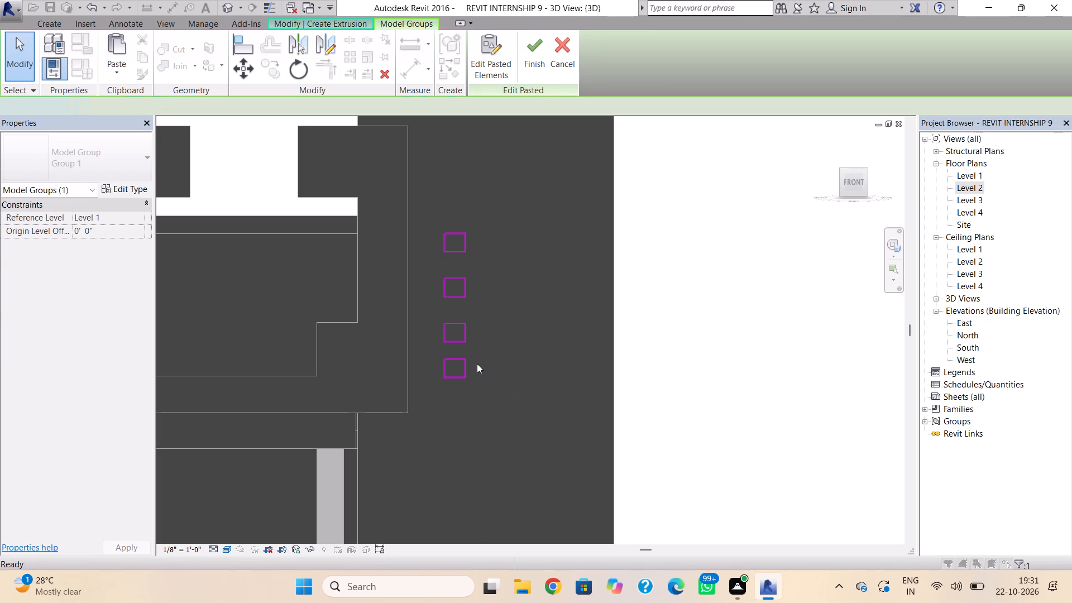
Nudge the top square slightly down and the three lower squares up to even out the spacing in the column.
drag(470, 227, 439, 256)
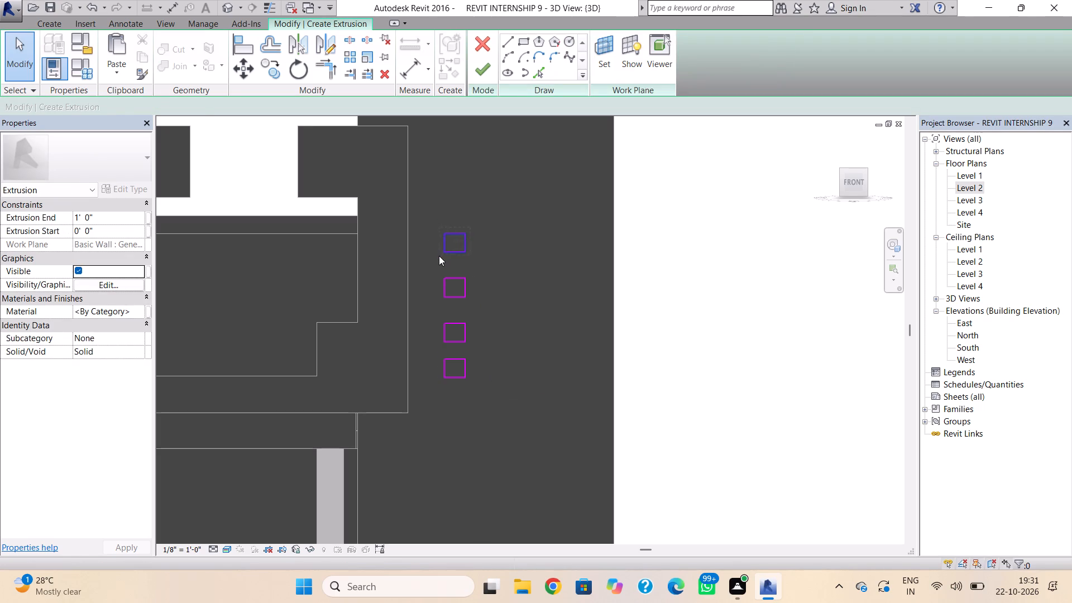
drag(439, 256, 438, 257)
key(Down)
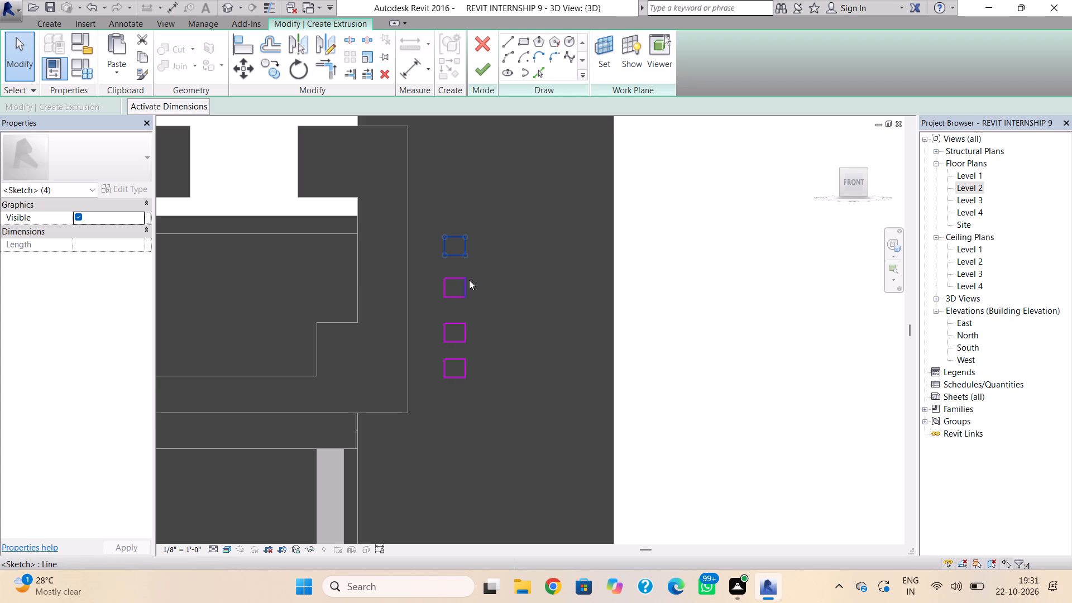
drag(472, 270, 435, 309)
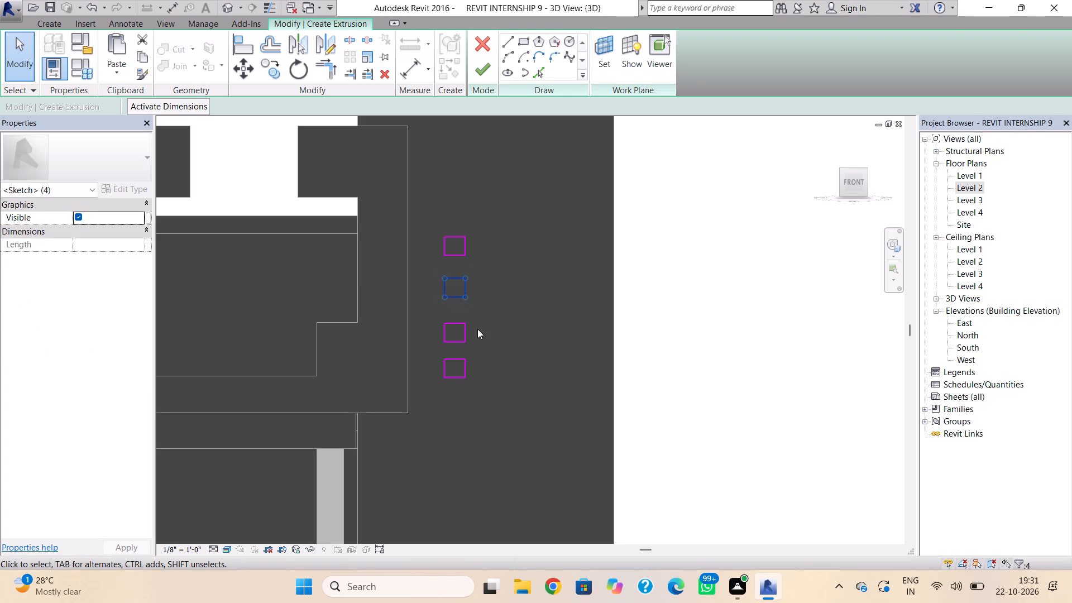
key(Up)
drag(470, 315, 432, 348)
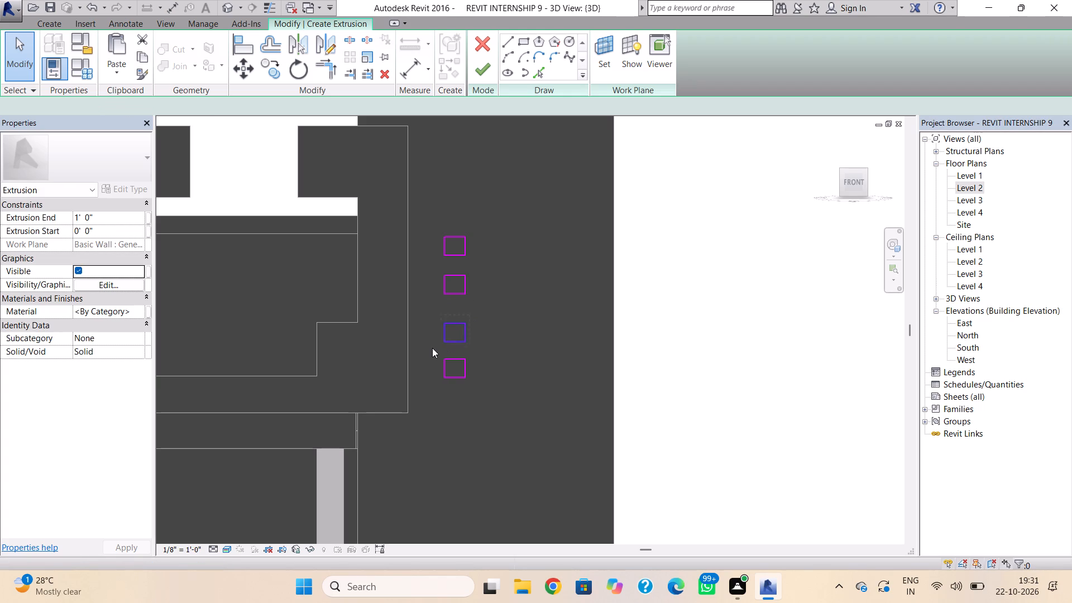
drag(432, 348, 431, 348)
key(Up)
key(Up)
key(Up)
drag(471, 348, 467, 368)
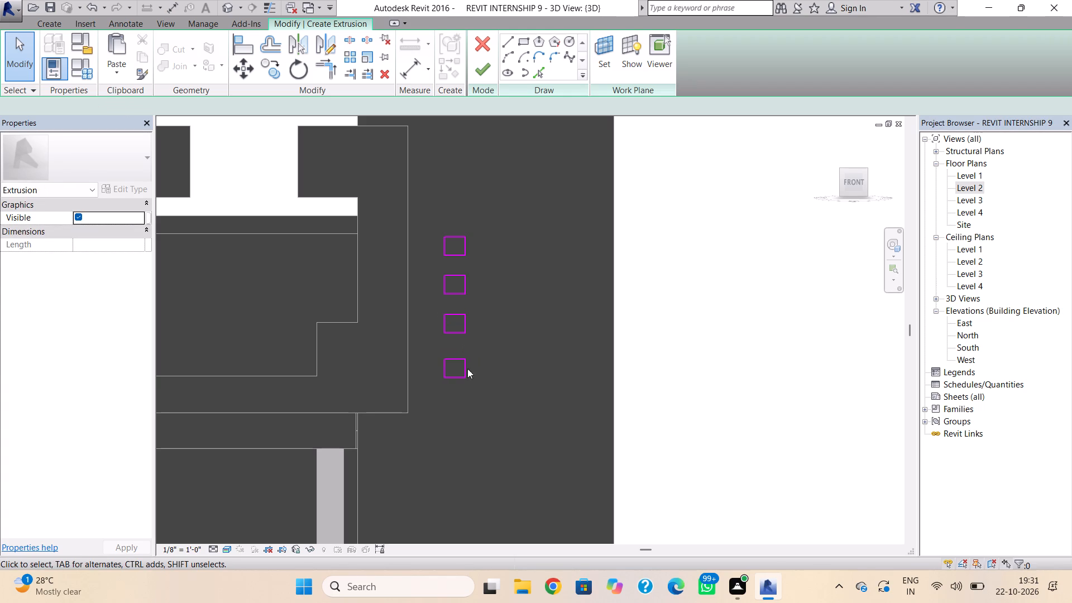
drag(467, 368, 437, 391)
key(Up)
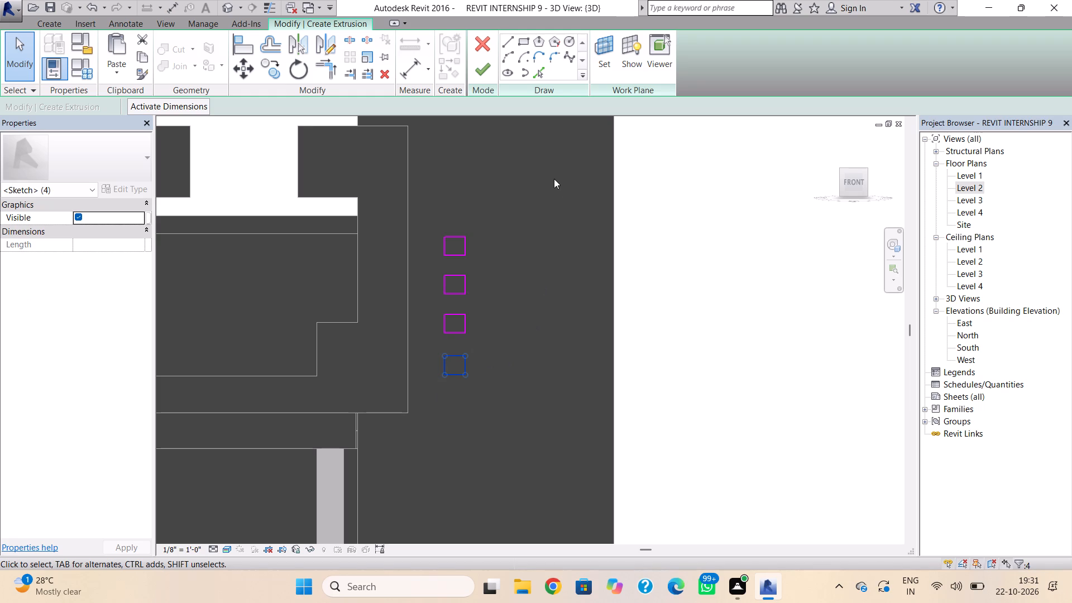
Finish the extrusion sketch of the two strips and four squares with the 1' 0" depth.
scroll(545, 185, down, 3)
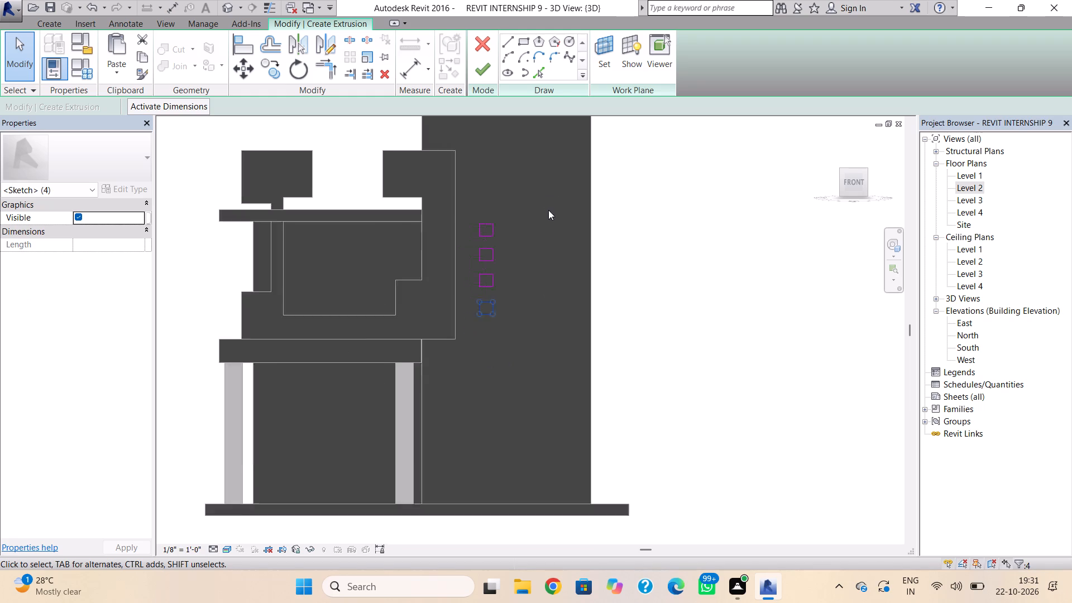
scroll(548, 210, down, 1)
scroll(549, 266, down, 2)
middle_drag(548, 286, 520, 357)
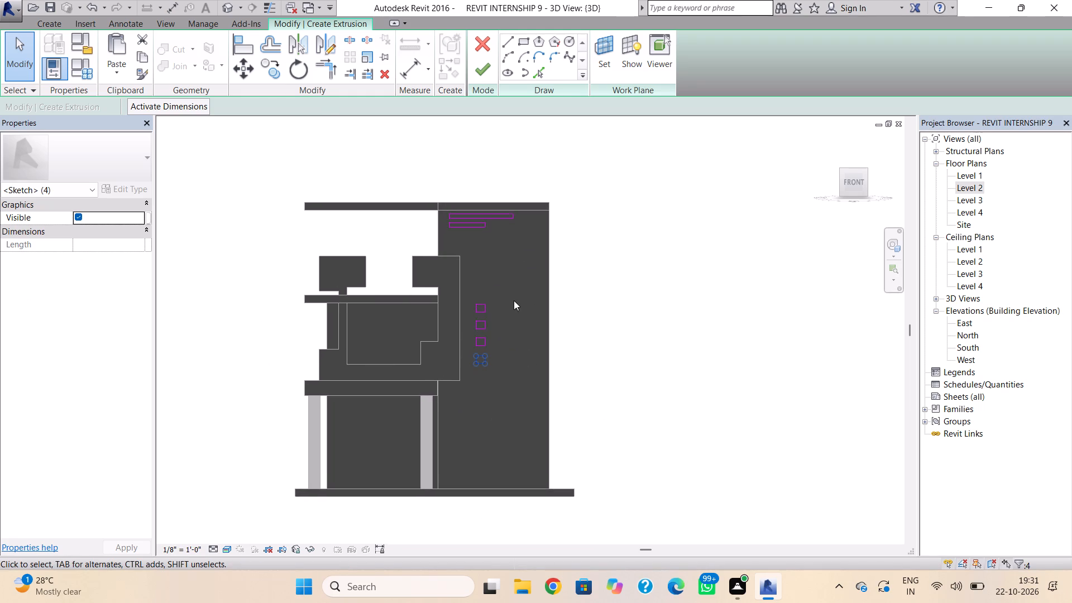
click(484, 69)
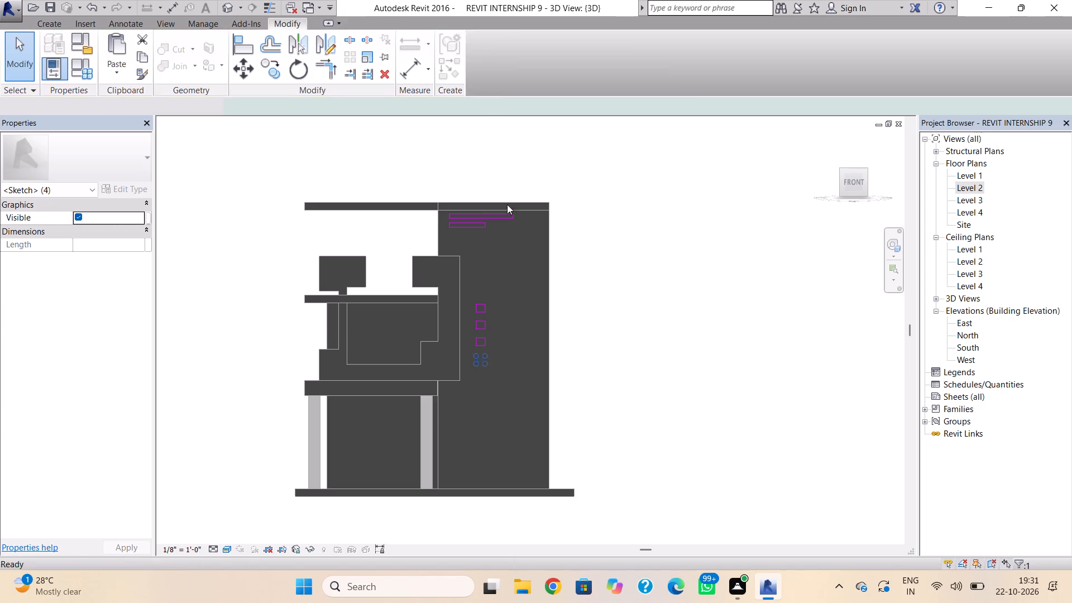
key(Escape)
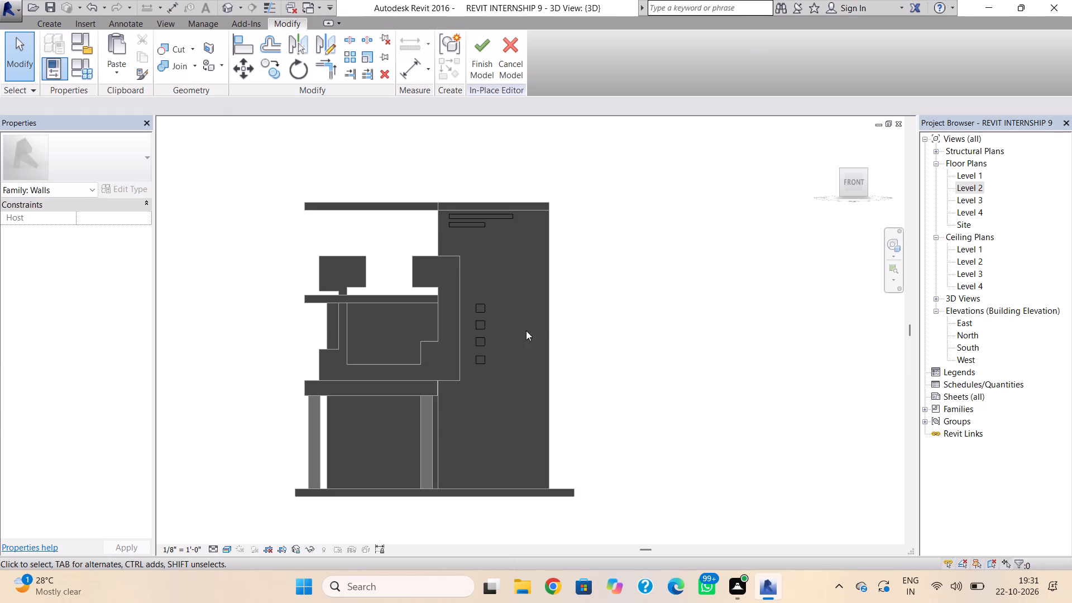
Adjust the depth of the strips-and-squares extrusion by its shape handles, ending at 1' 2" with its start at -0' 4".
shift+right_drag(513, 323, 615, 404)
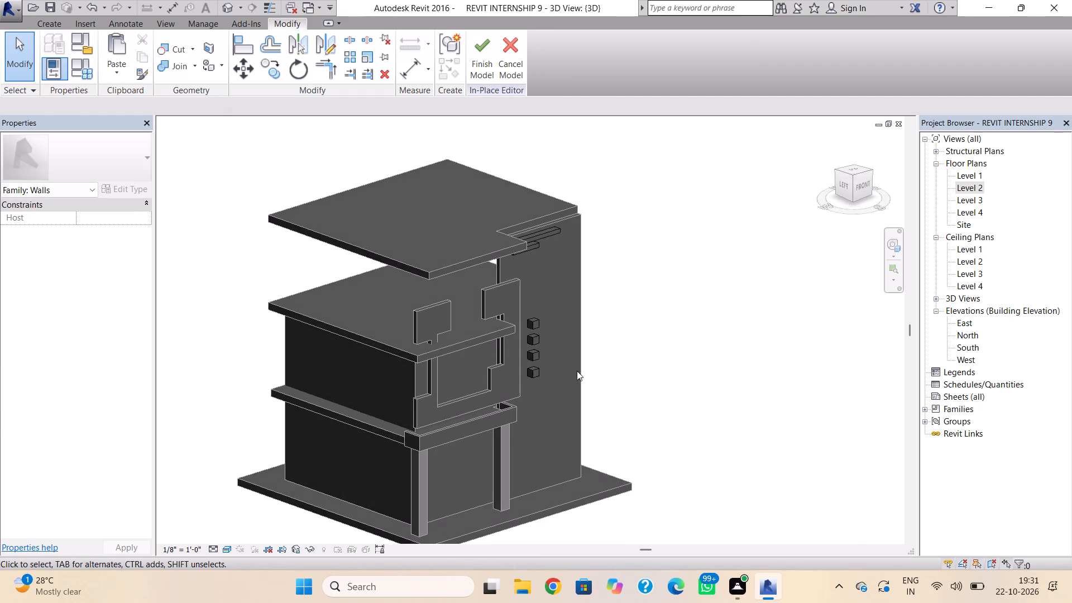
click(532, 342)
scroll(535, 344, up, 5)
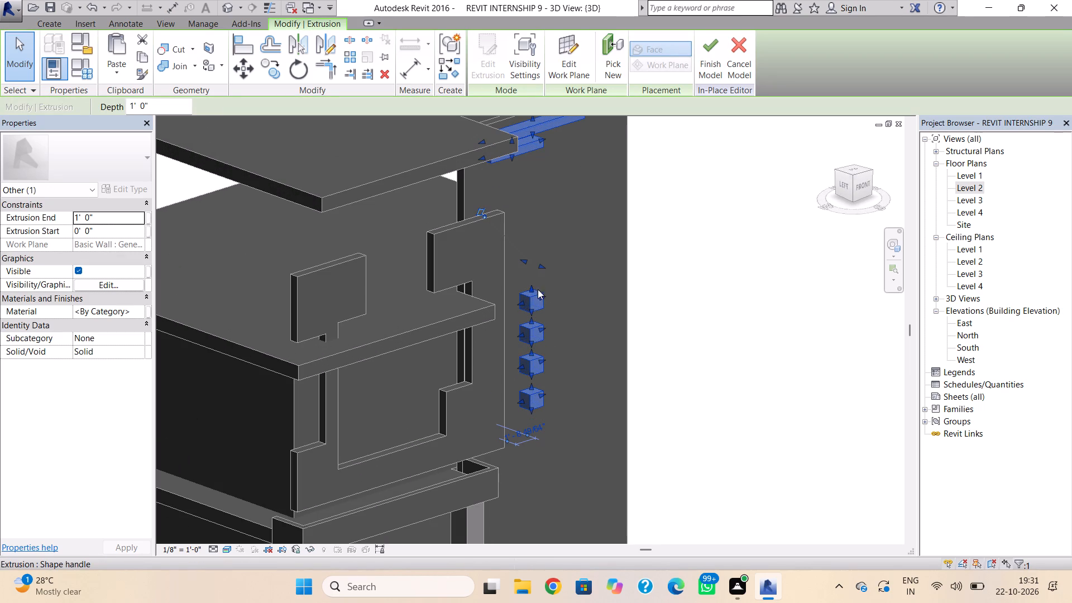
click(543, 271)
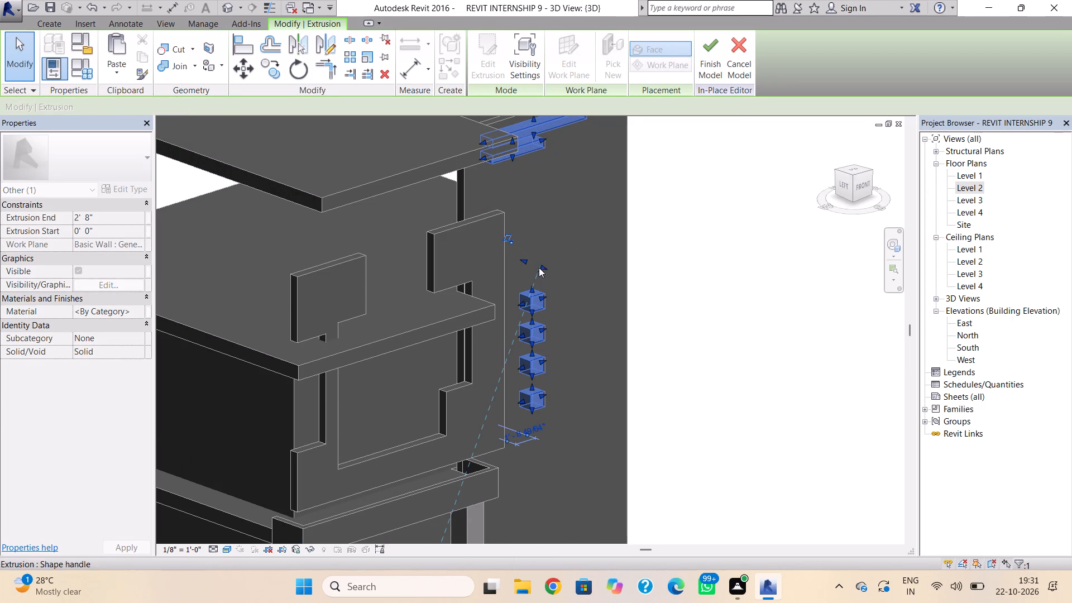
click(526, 260)
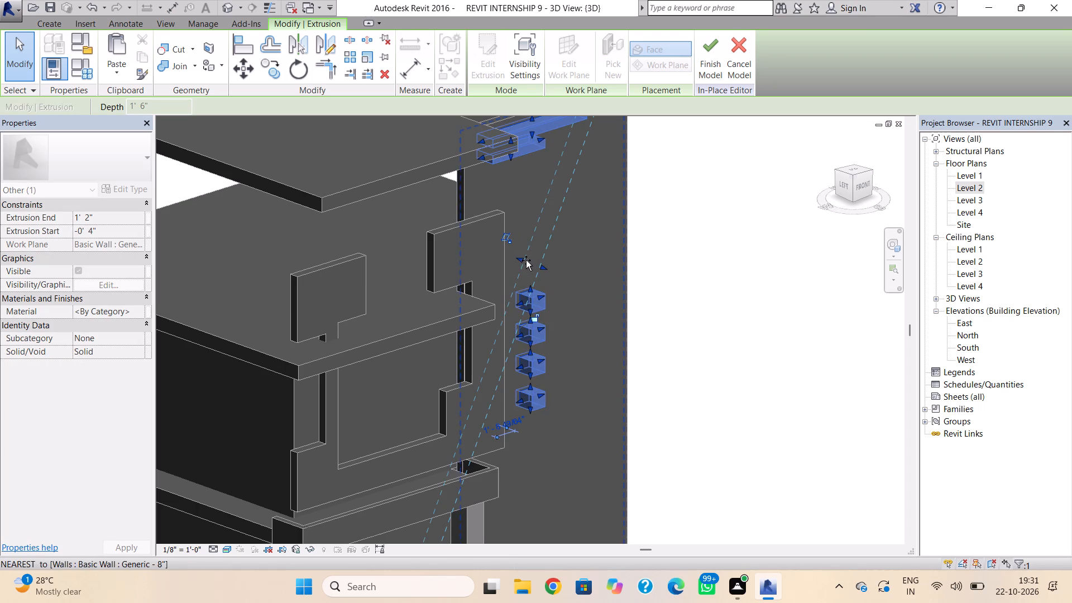
drag(550, 269, 547, 267)
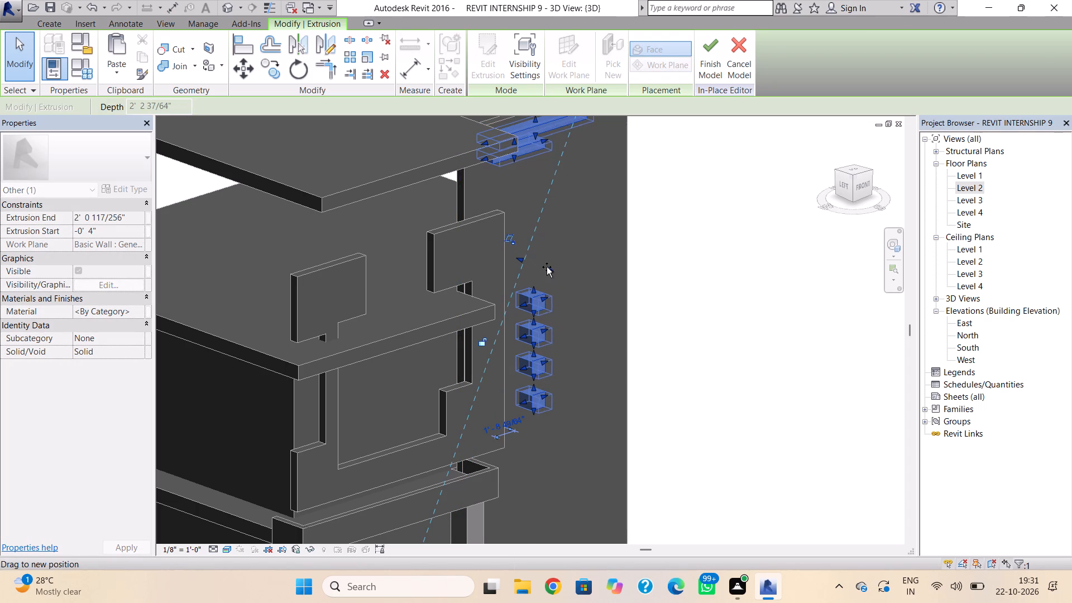
drag(547, 267, 540, 263)
click(694, 289)
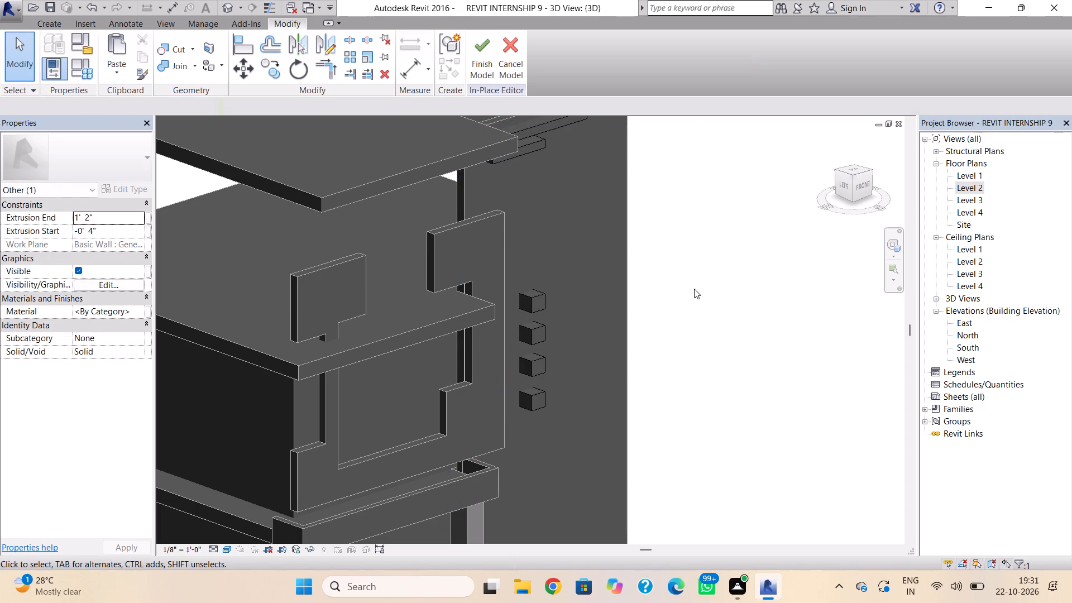
key(Escape)
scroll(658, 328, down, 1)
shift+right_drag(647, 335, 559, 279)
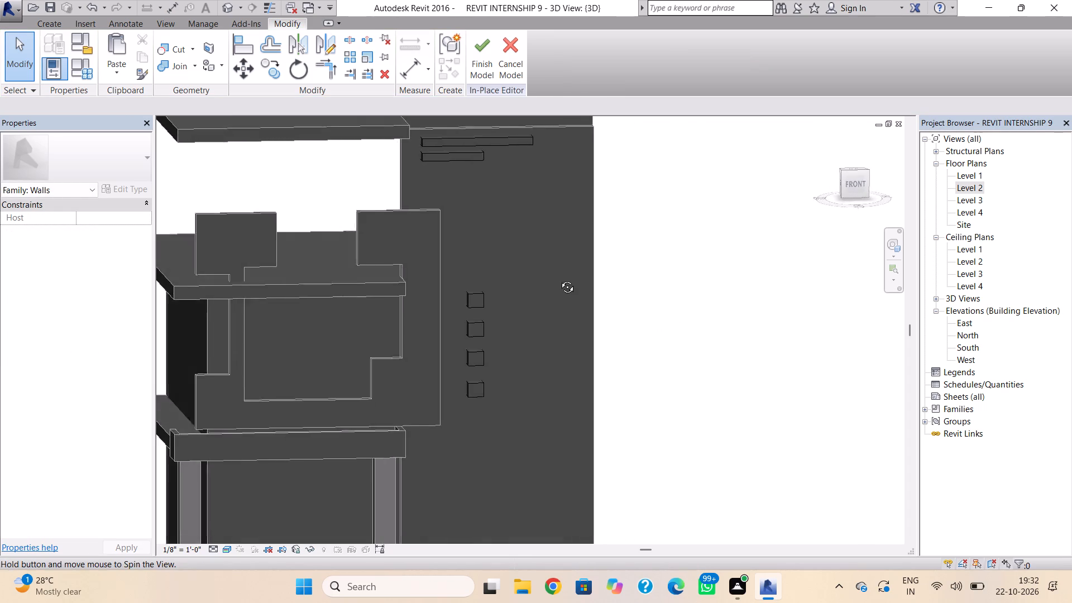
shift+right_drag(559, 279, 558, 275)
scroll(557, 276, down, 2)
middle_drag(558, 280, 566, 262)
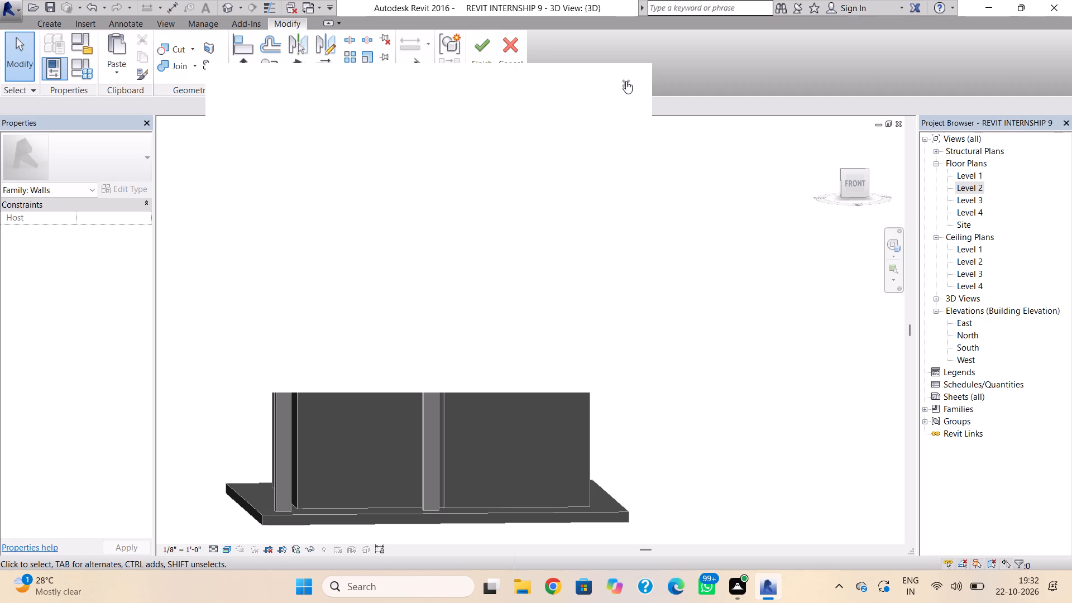
Start a new extrusion and sketch a narrow inverted-L strip from the tall wall's outer edge, about 8" wide with a 4' inner vertical side.
click(626, 81)
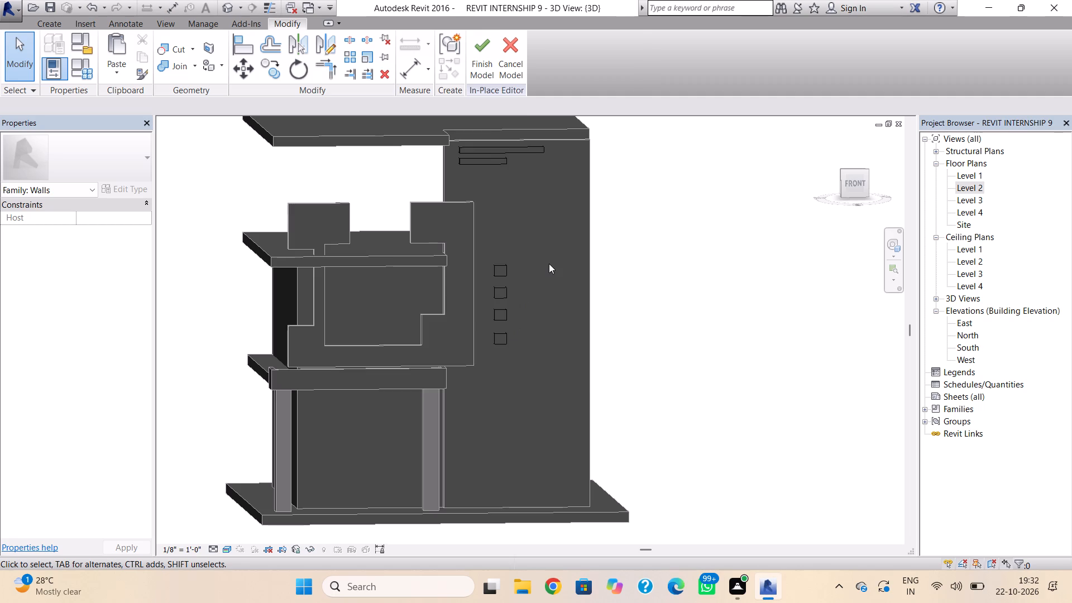
click(51, 20)
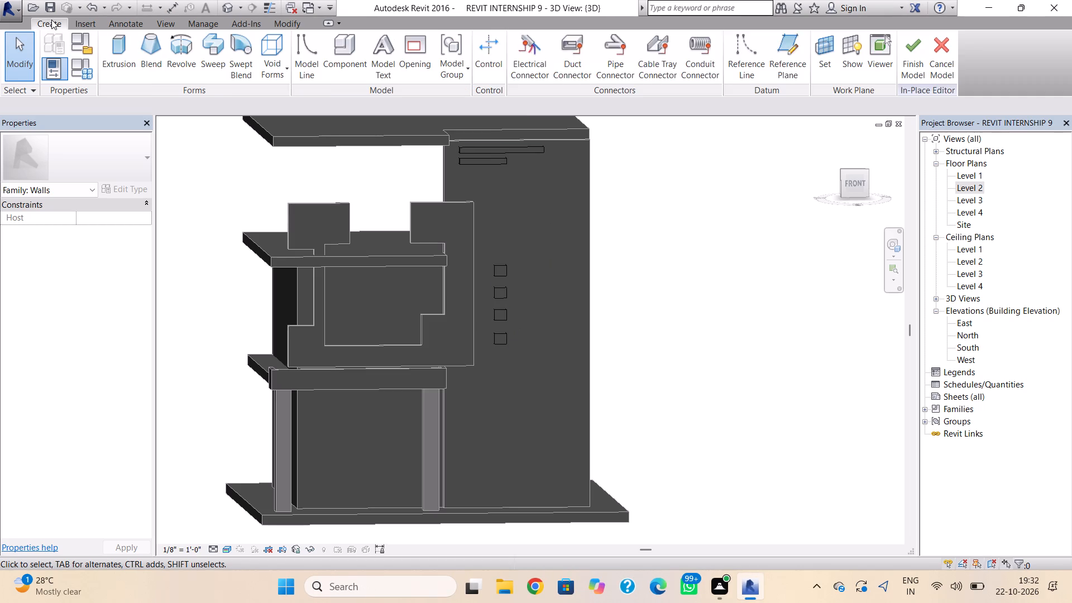
click(113, 49)
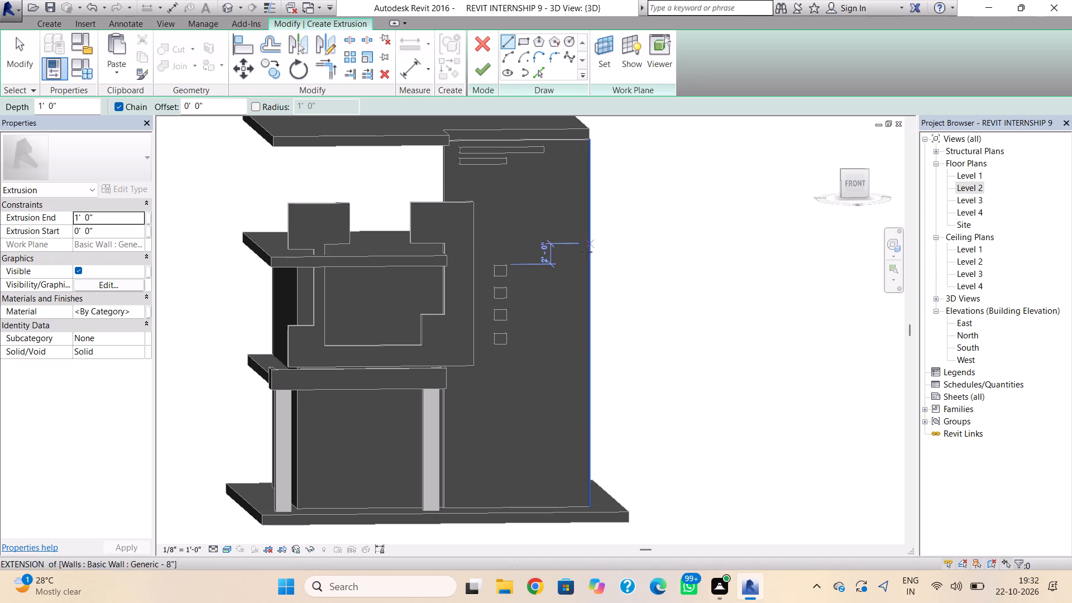
click(855, 186)
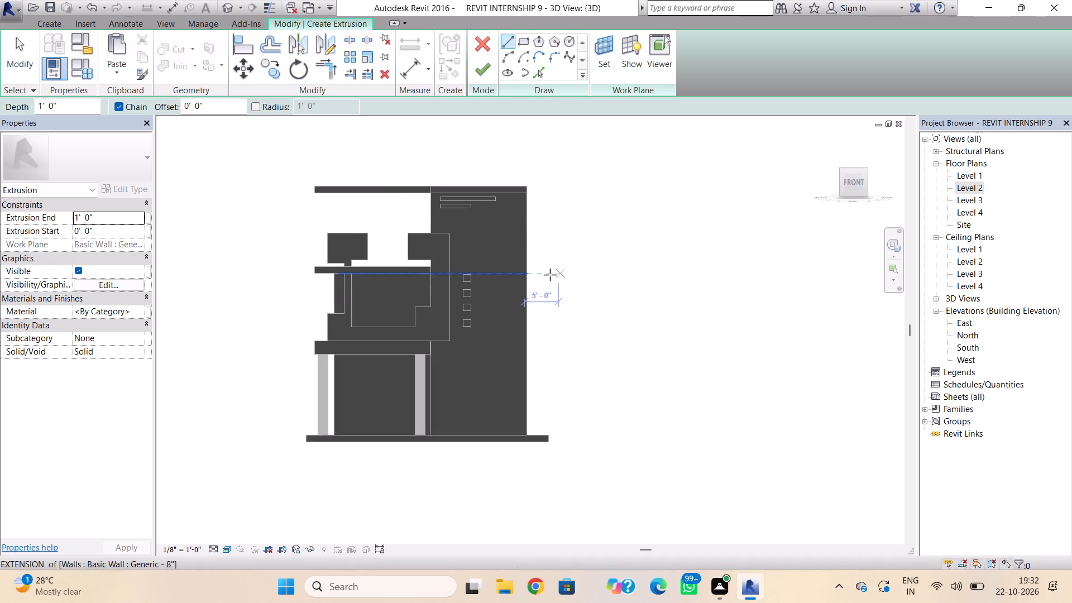
scroll(541, 277, up, 3)
middle_drag(525, 333, 521, 397)
middle_drag(529, 386, 505, 332)
scroll(515, 326, up, 1)
middle_drag(515, 328, 473, 348)
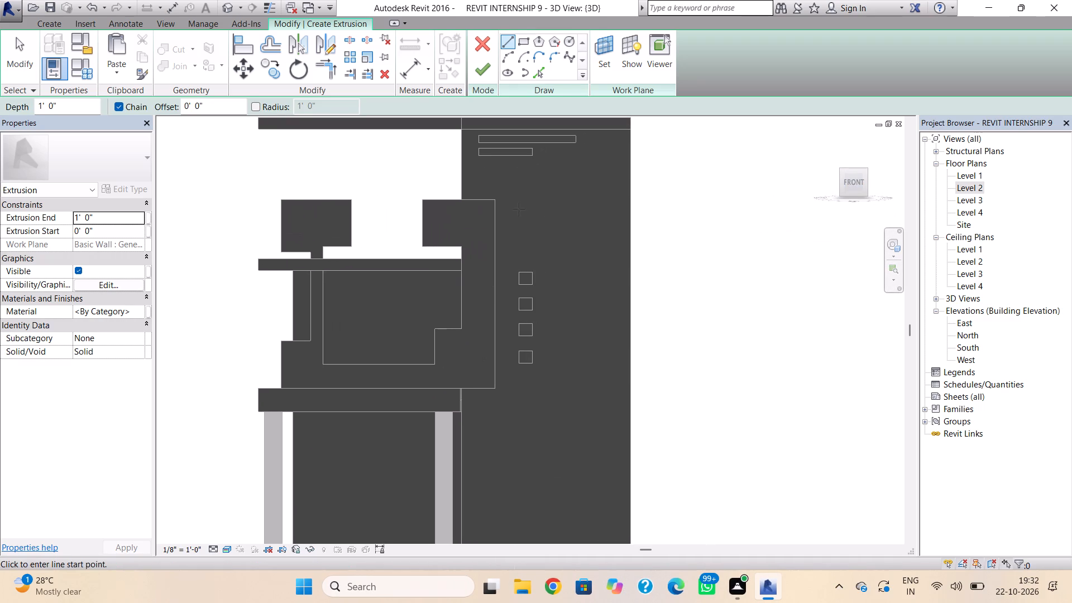
click(629, 160)
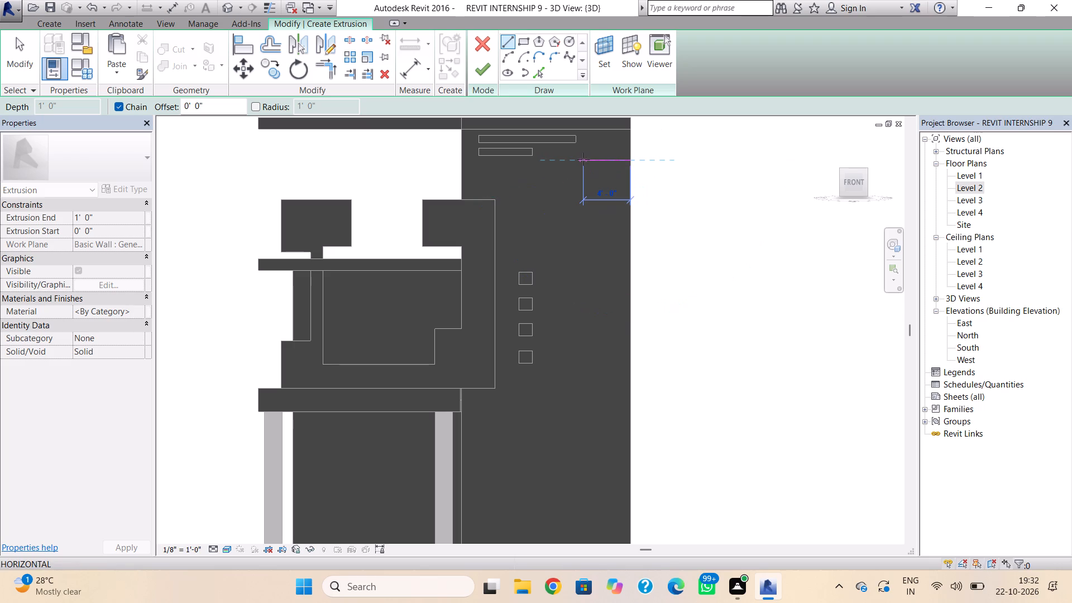
click(583, 159)
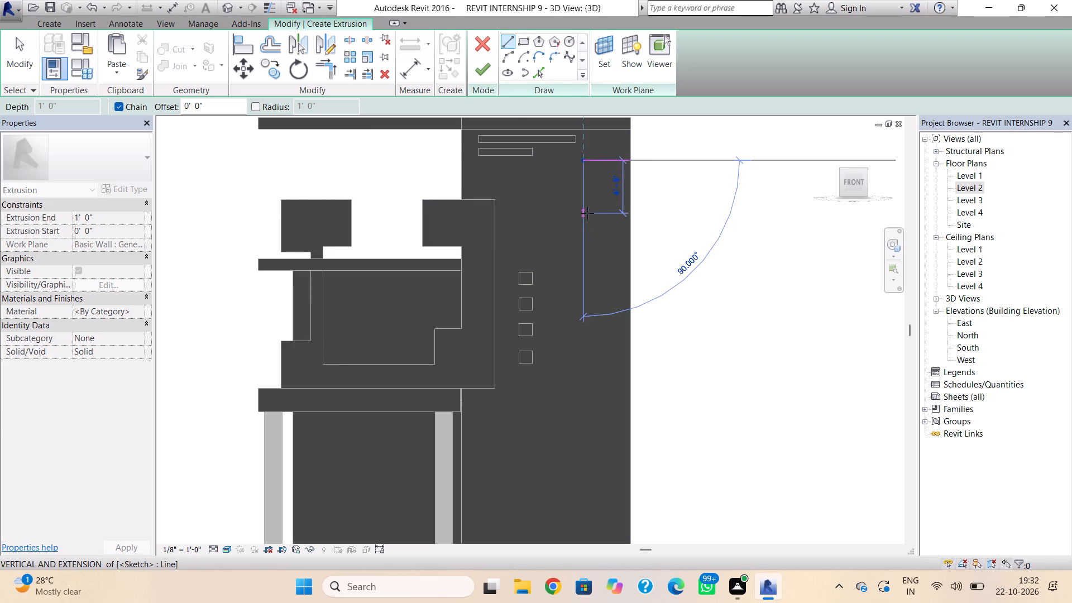
click(587, 213)
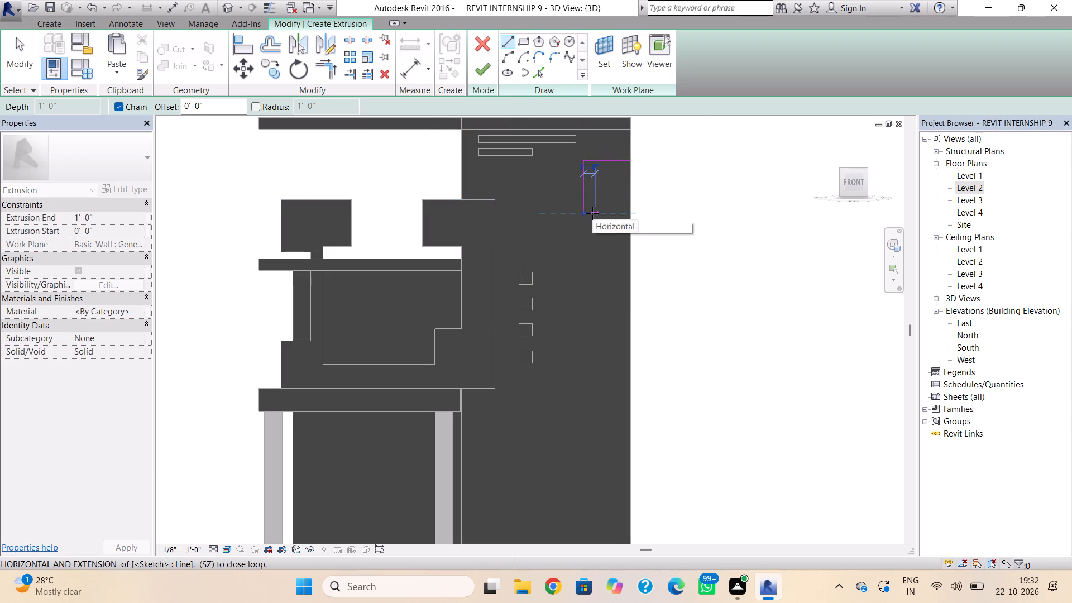
scroll(592, 213, up, 8)
click(586, 212)
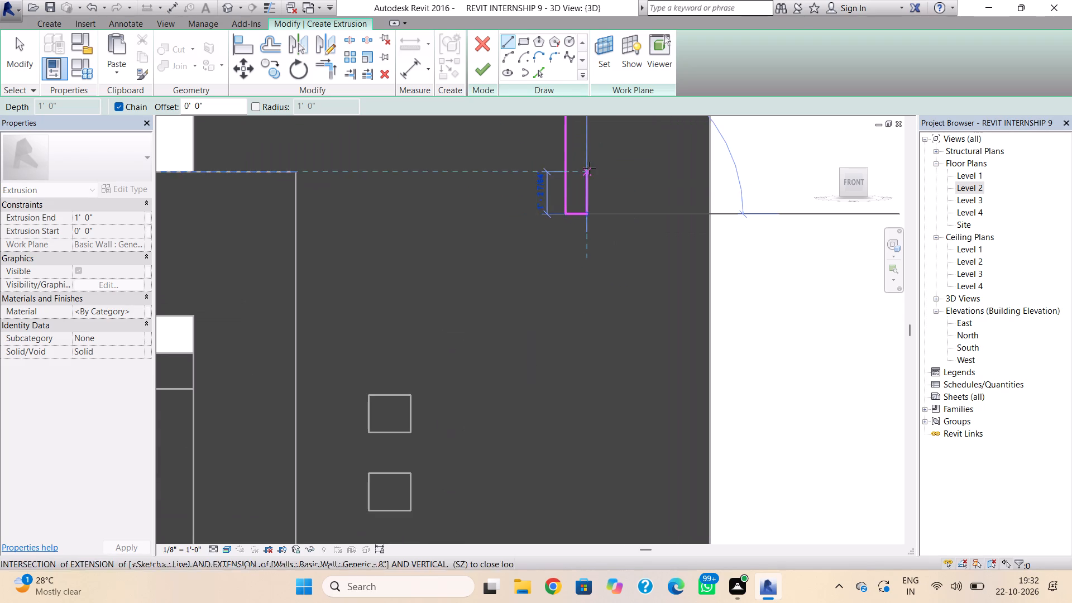
middle_drag(589, 168, 561, 310)
click(560, 213)
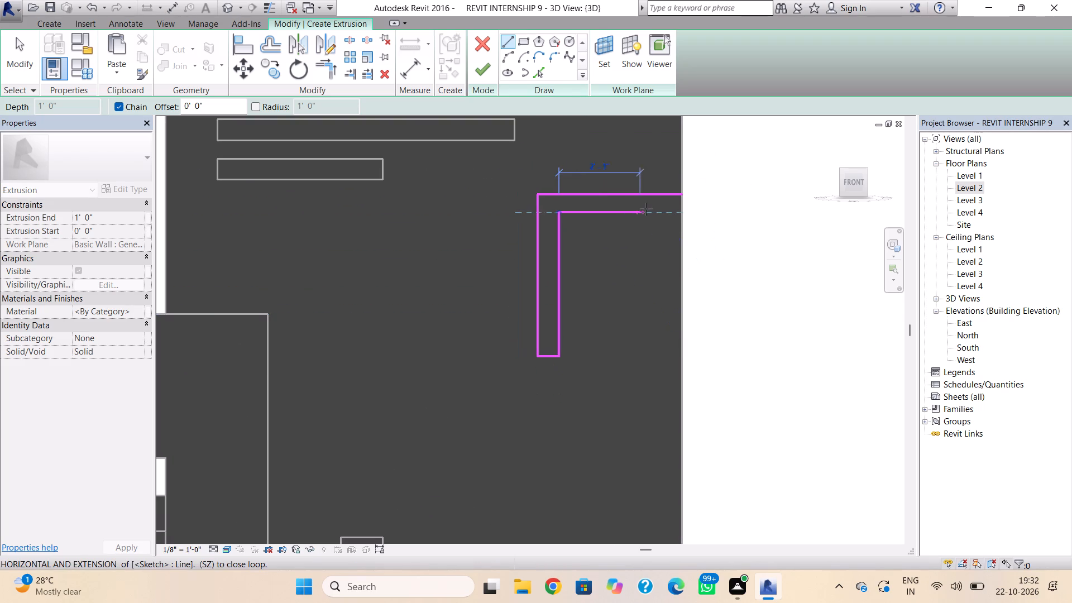
click(681, 210)
click(679, 195)
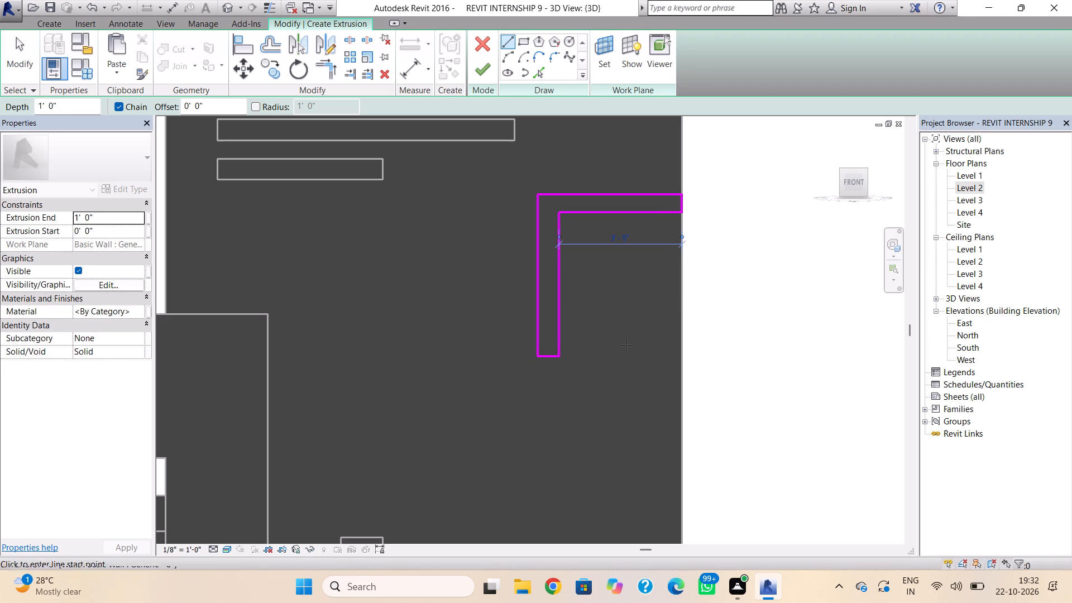
Sketch a square about 2' wide directly below the L-strip's lower end, with its top edge along the strip's end line.
scroll(583, 380, down, 3)
middle_drag(578, 364, 572, 302)
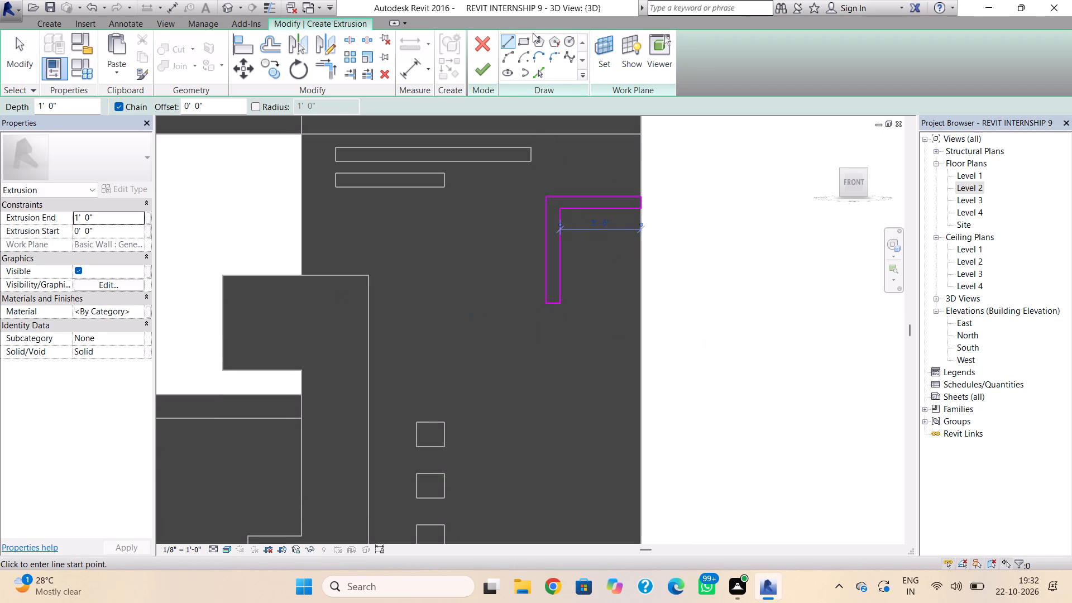
click(525, 39)
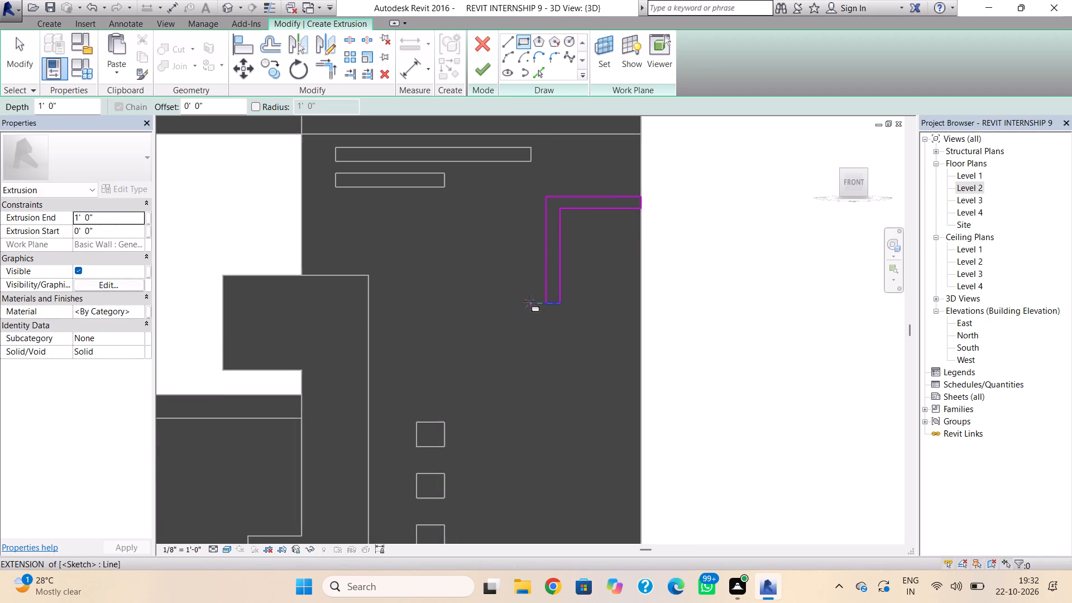
click(528, 301)
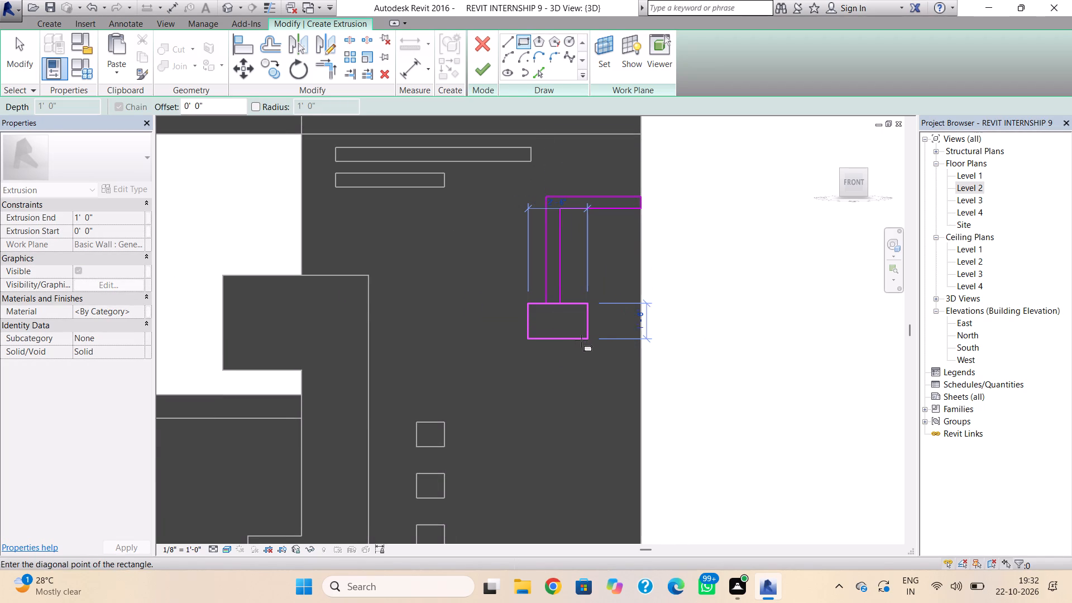
click(578, 345)
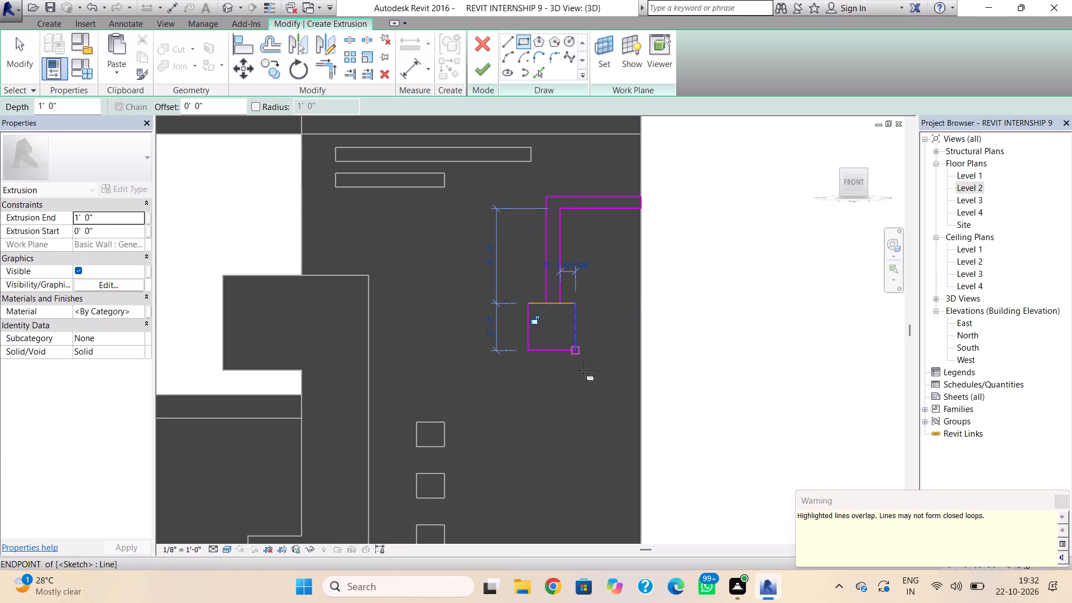
key(Escape)
key(Escape)
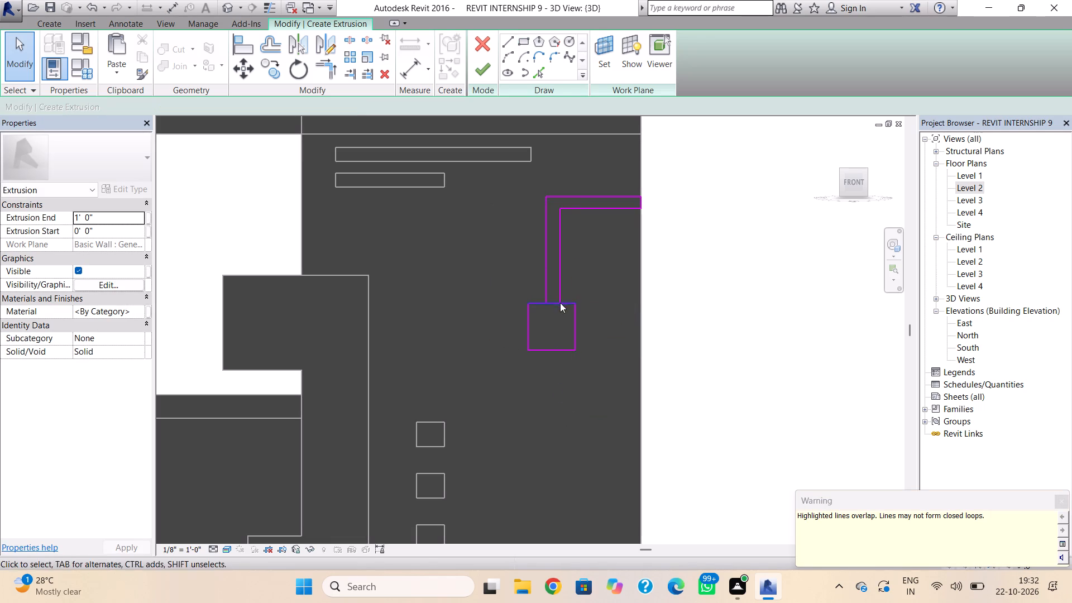
Delete the square's top edge where it overlaps the strip's end line.
click(556, 299)
key(Delete)
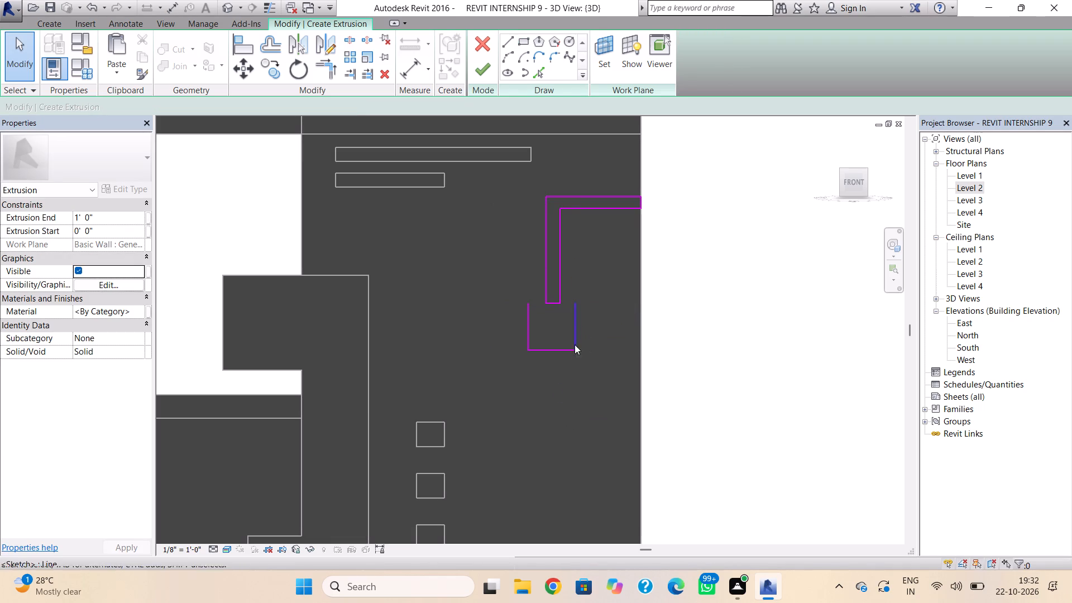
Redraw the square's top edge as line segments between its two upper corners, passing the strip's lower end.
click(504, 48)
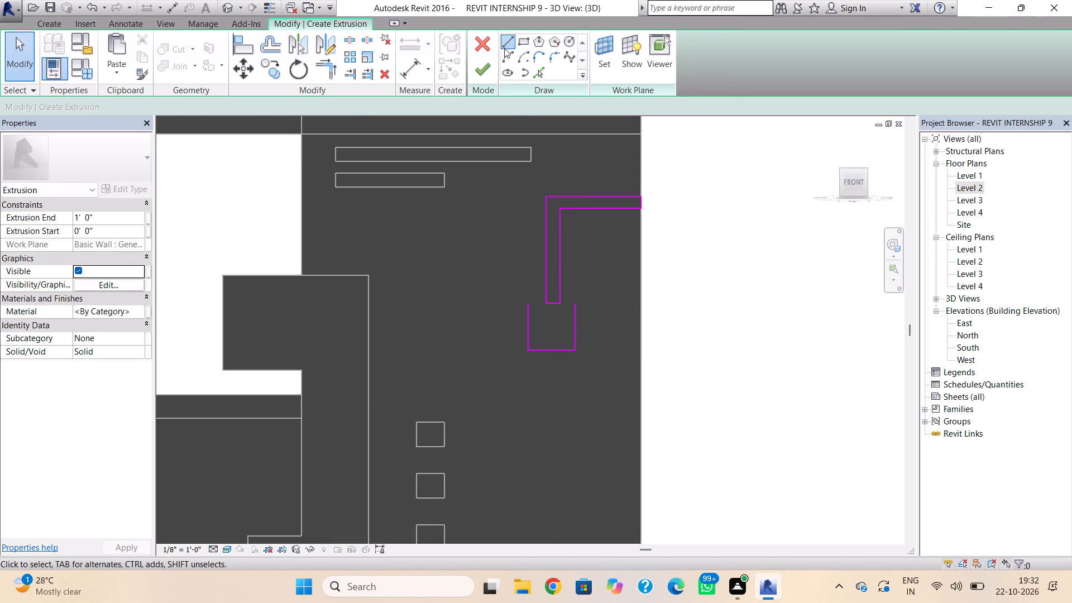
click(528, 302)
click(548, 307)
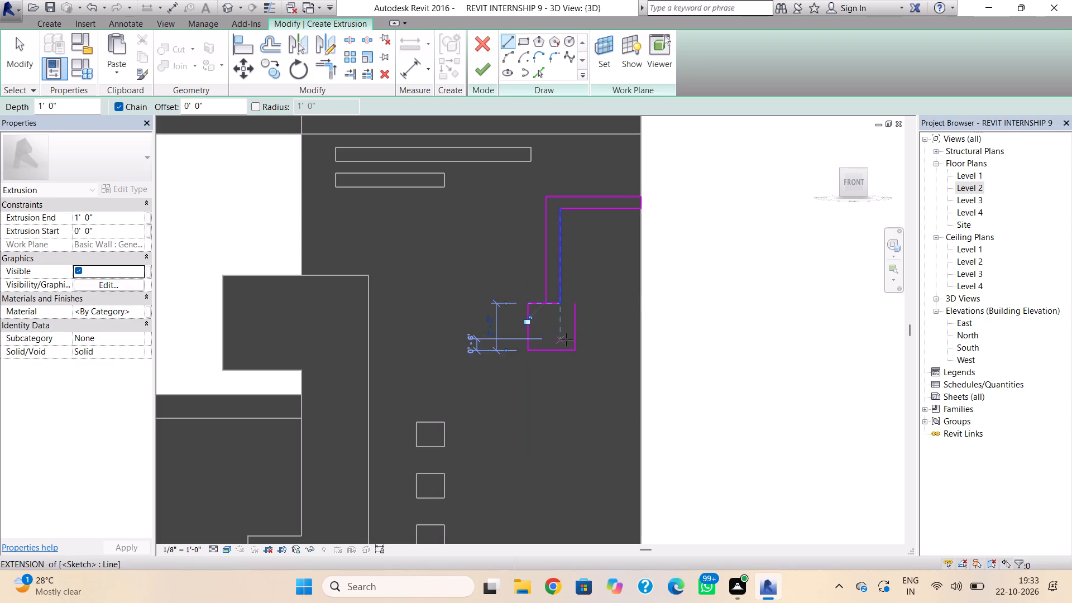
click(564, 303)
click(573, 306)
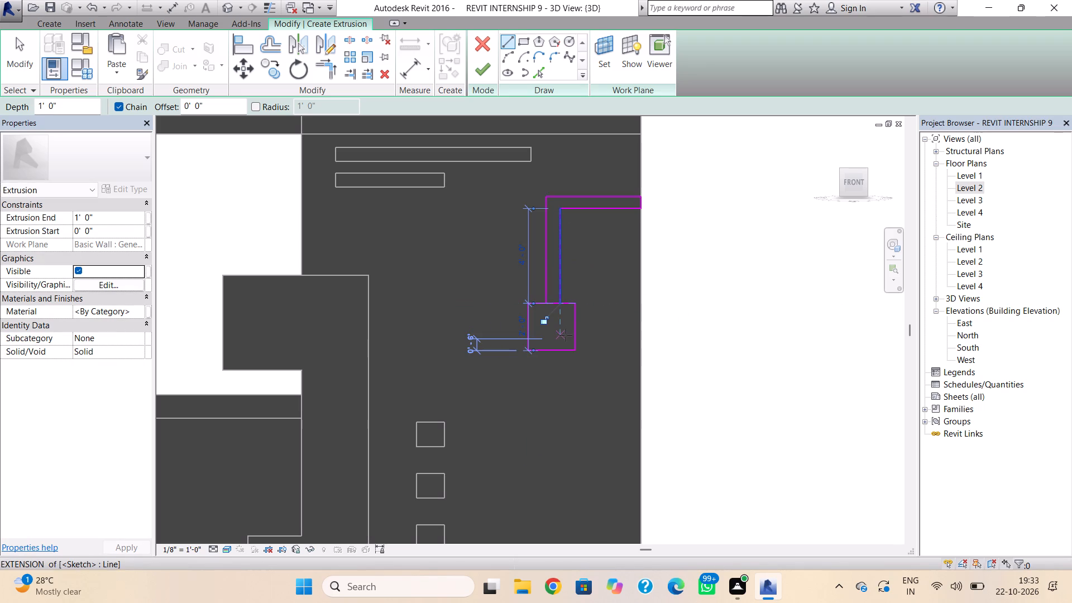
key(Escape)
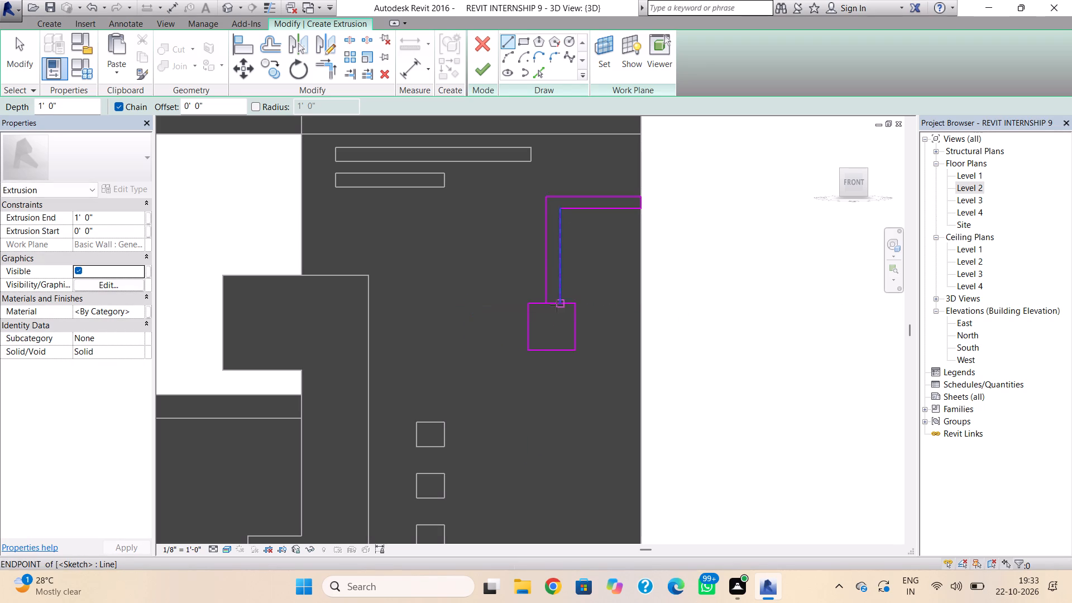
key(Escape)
Delete the segments redrawn across the square's top and the short end line closing the strip above it.
click(555, 302)
key(Delete)
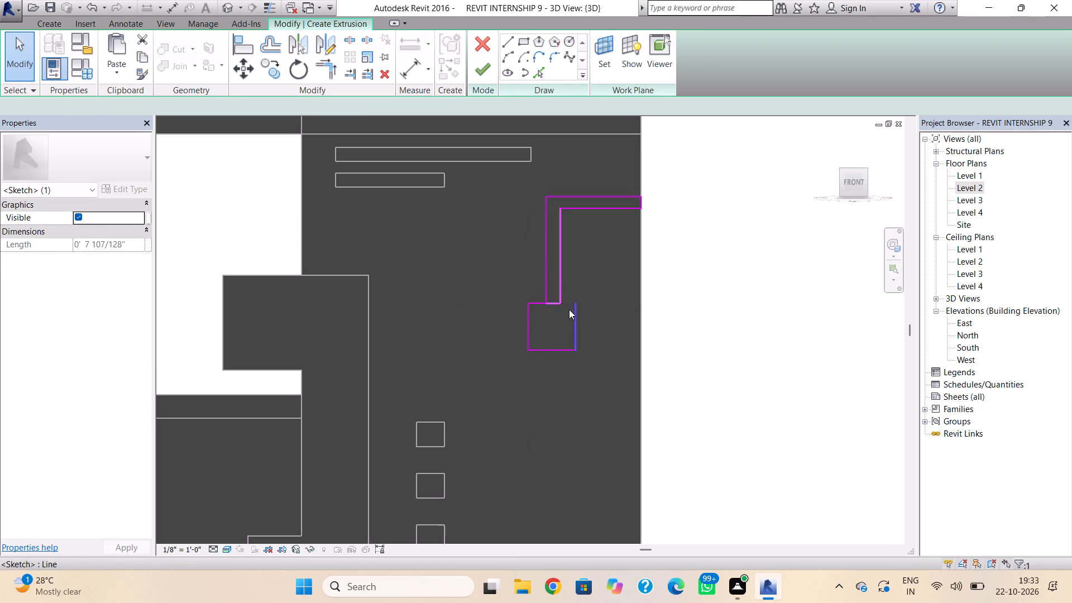
click(556, 301)
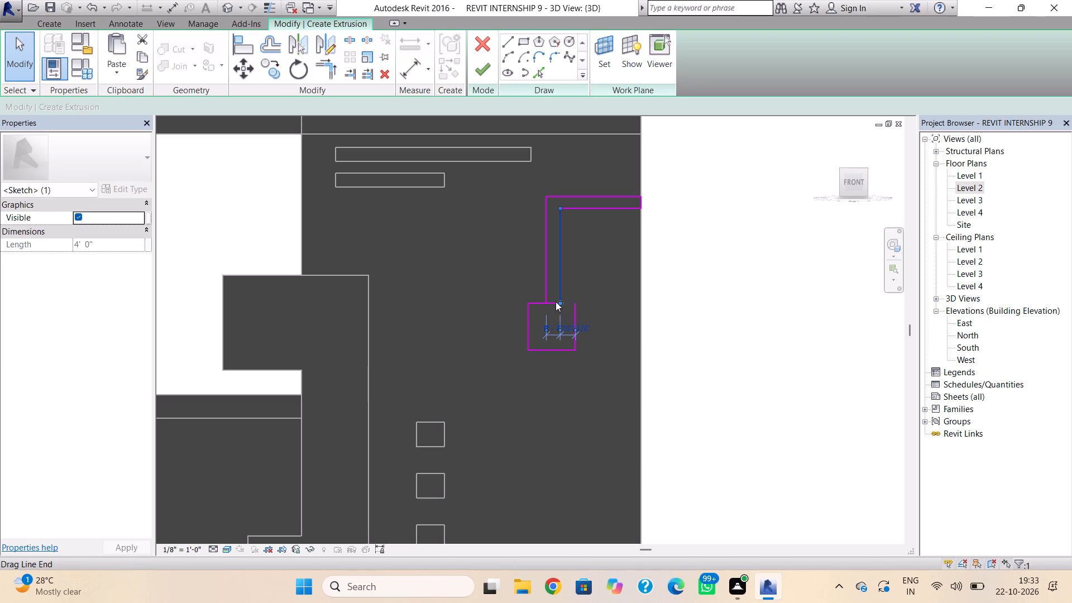
click(555, 301)
click(551, 303)
click(552, 302)
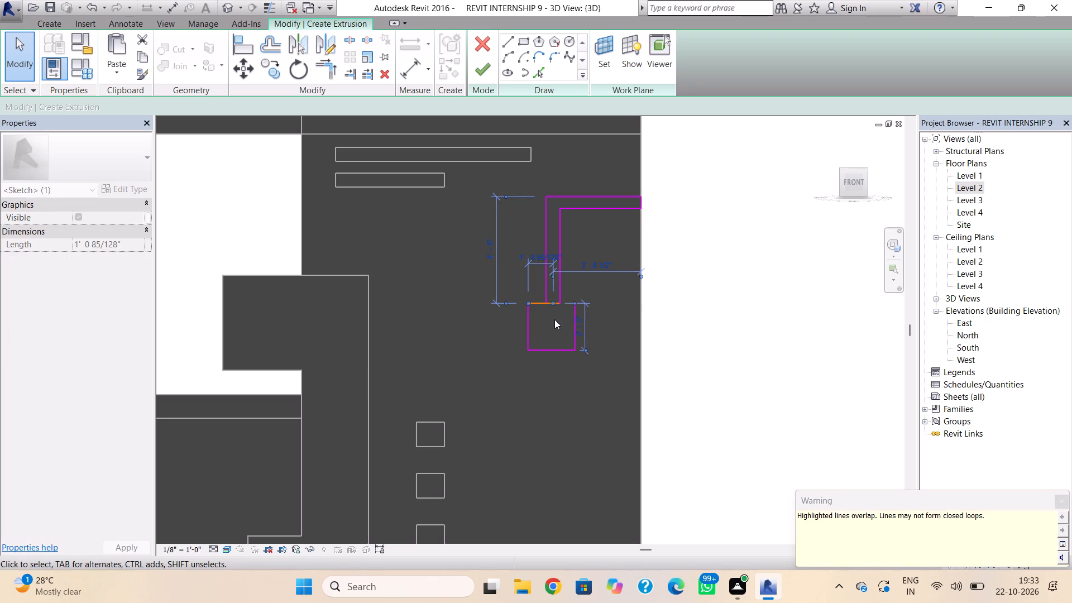
key(Delete)
click(549, 300)
key(Delete)
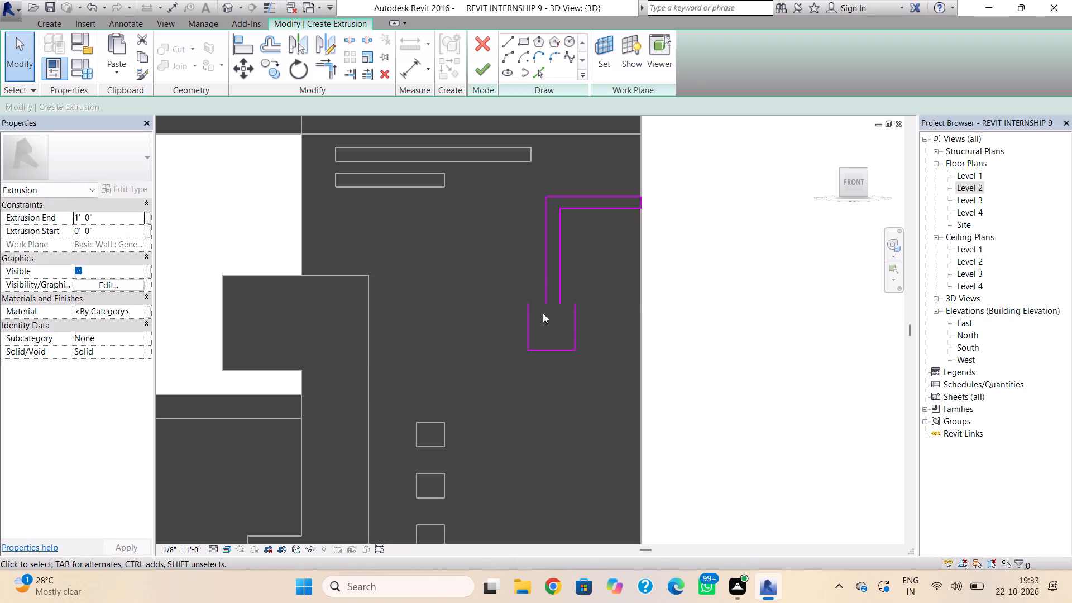
Draw two short horizontal lines joining the square's upper corners to the strip's sides, merging both into one outline.
click(505, 42)
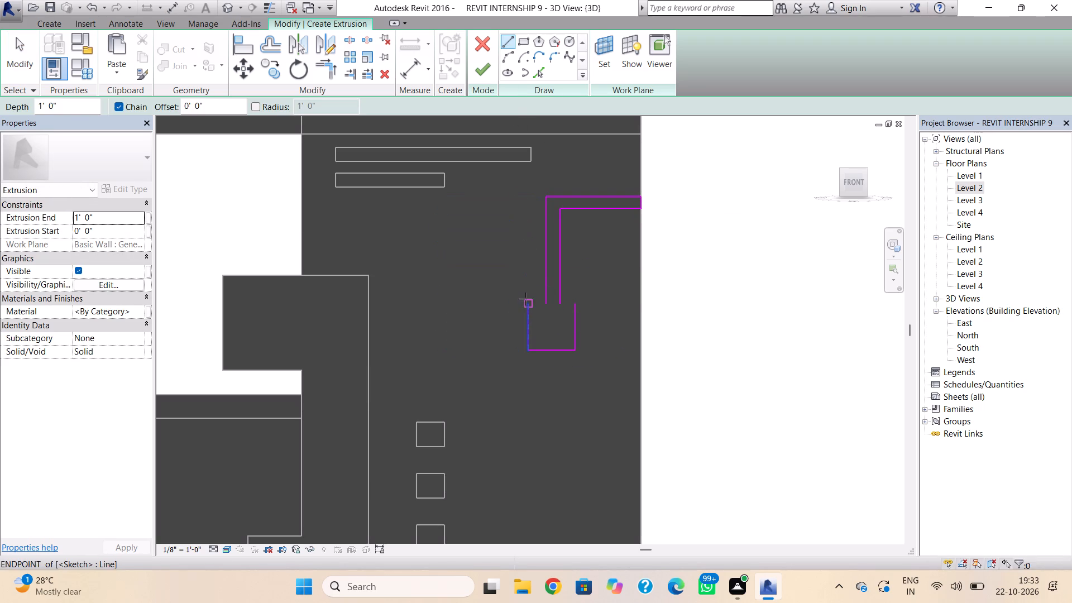
click(525, 301)
click(543, 303)
click(563, 301)
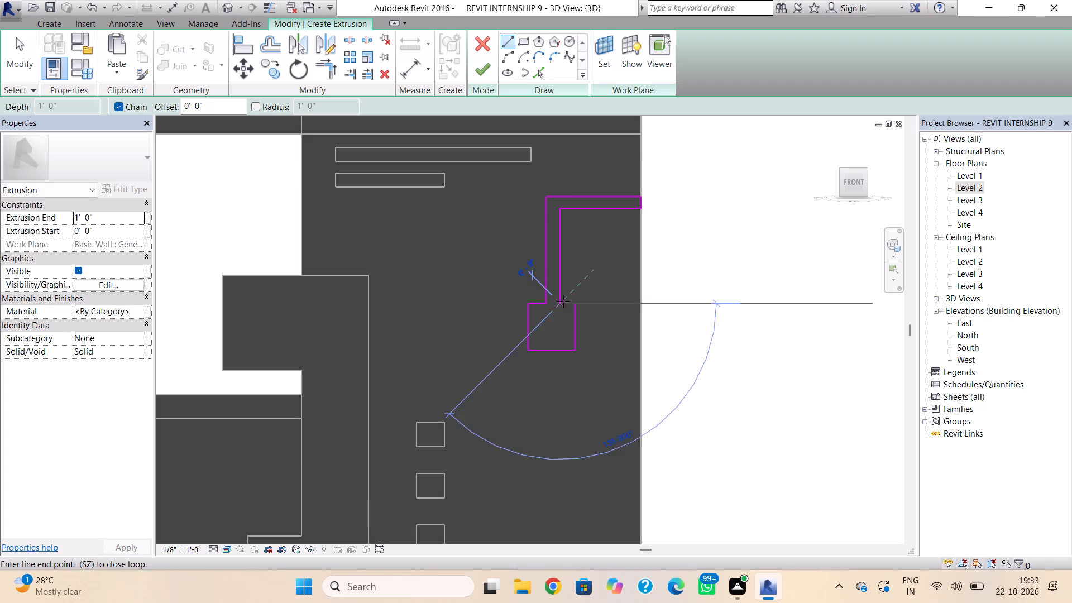
click(575, 303)
key(Delete)
Draw a narrow vertical strip from the square's bottom edge downward with three lines, aligned with the strip above the square.
scroll(551, 382, down, 2)
middle_drag(547, 369, 542, 334)
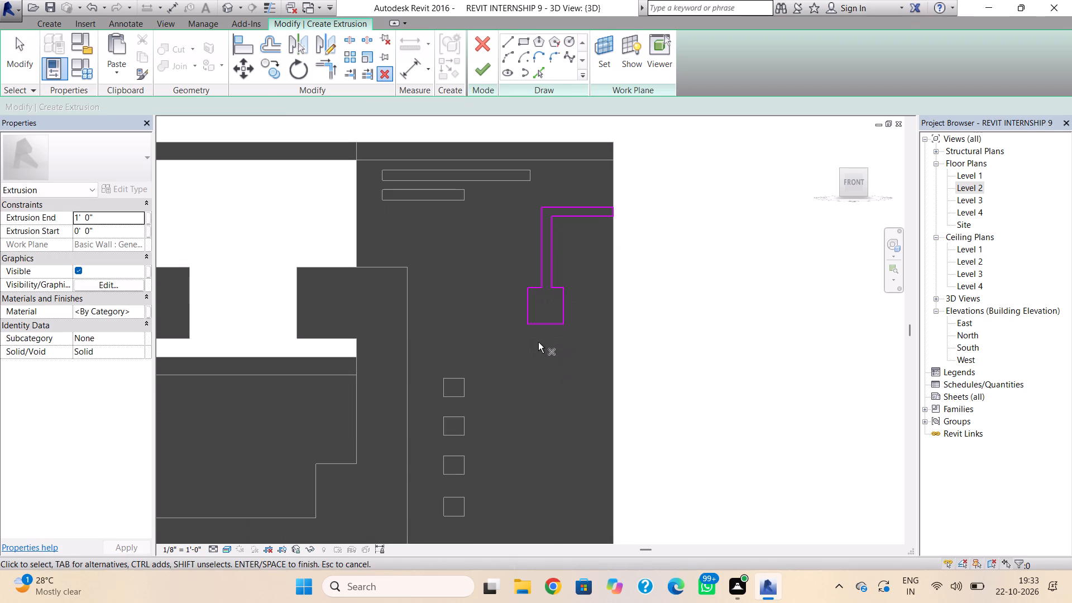
click(514, 28)
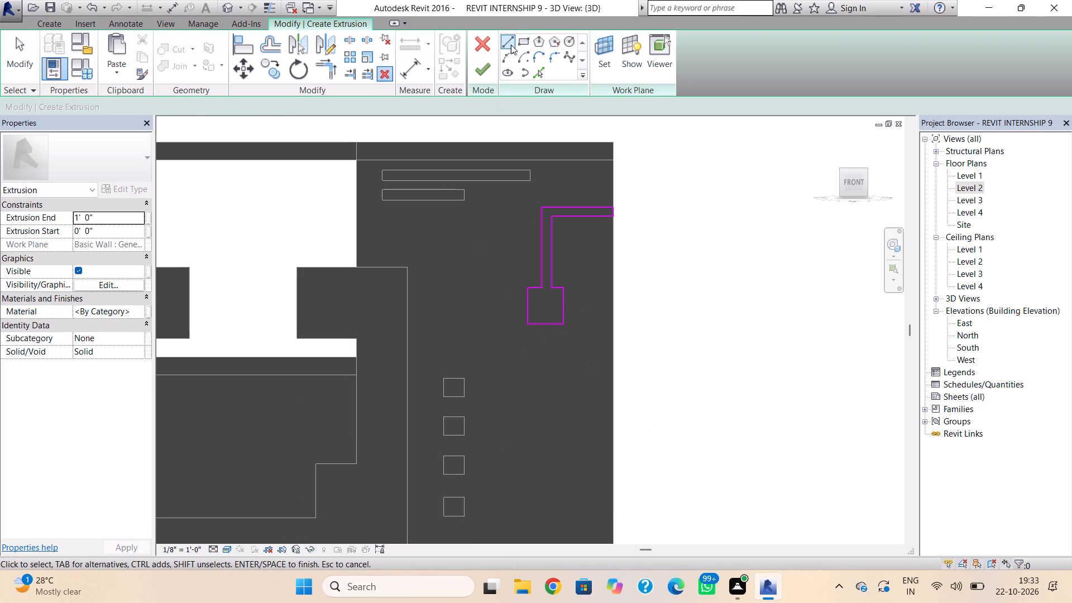
click(511, 45)
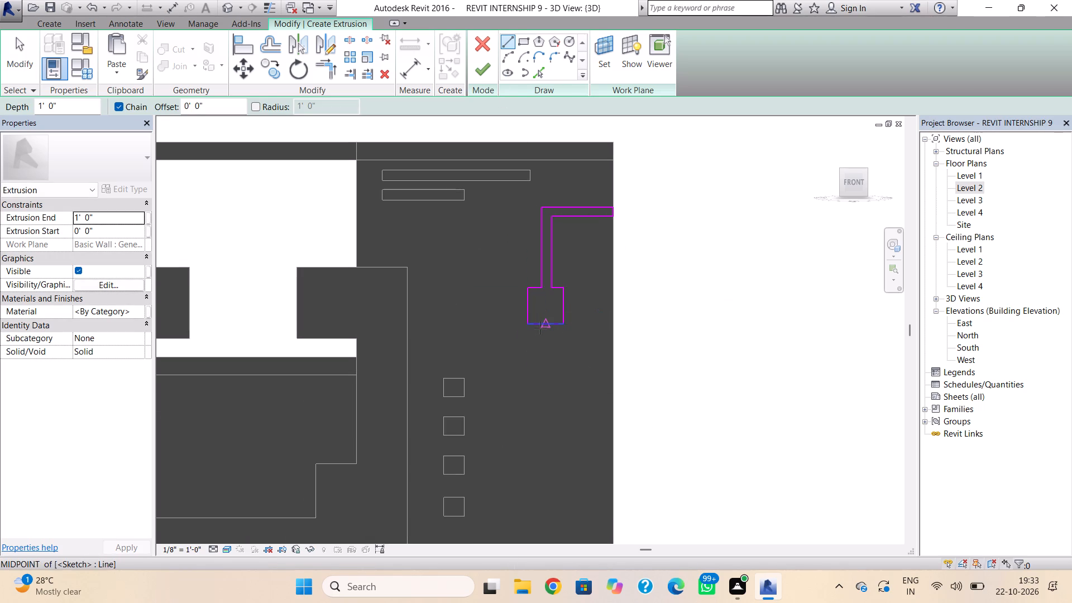
click(539, 327)
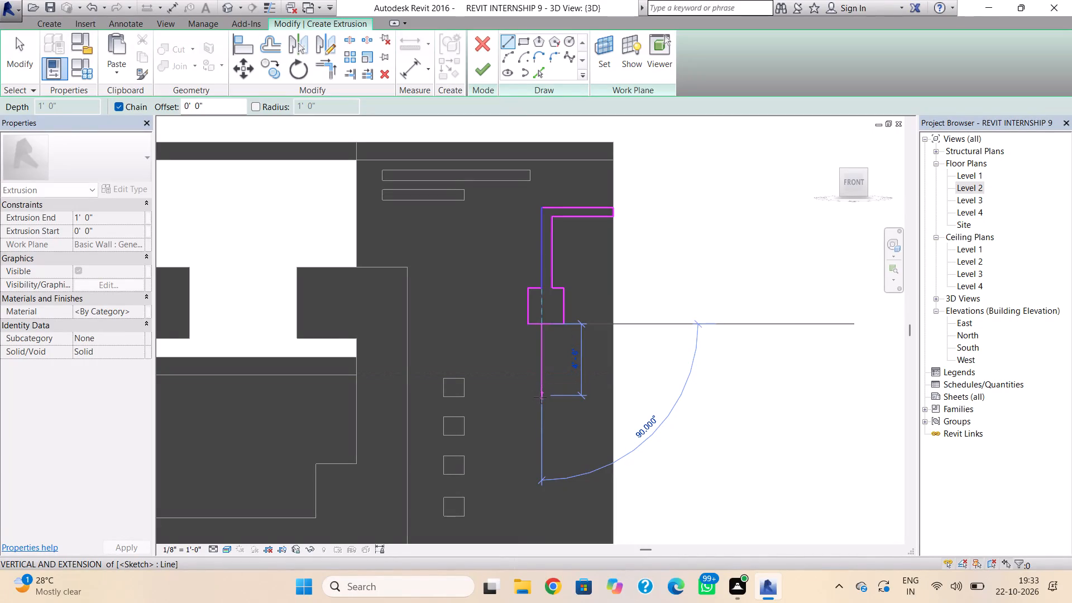
click(540, 410)
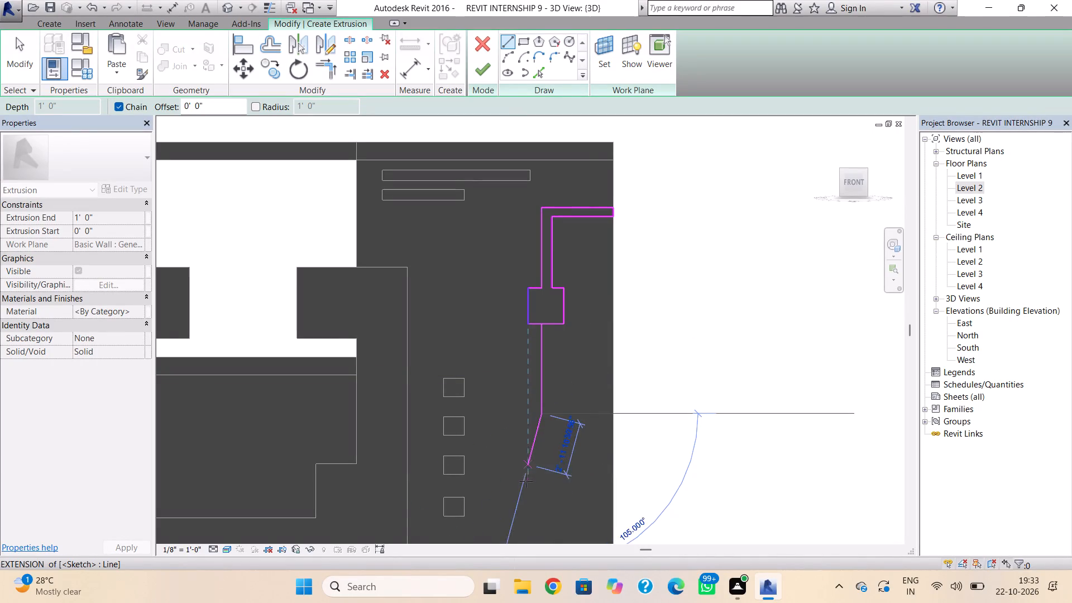
click(542, 489)
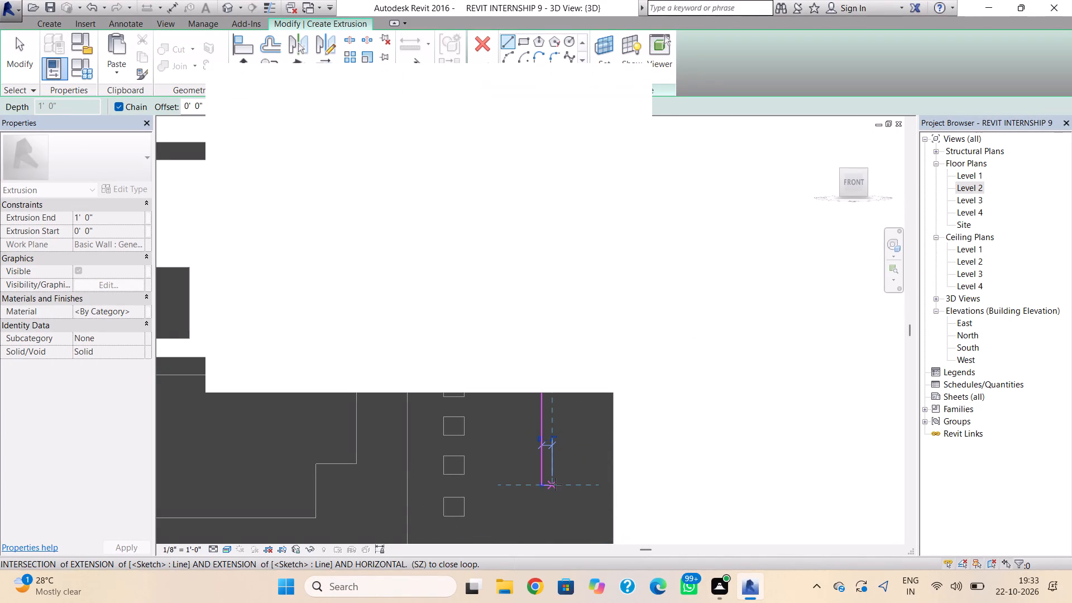
click(555, 484)
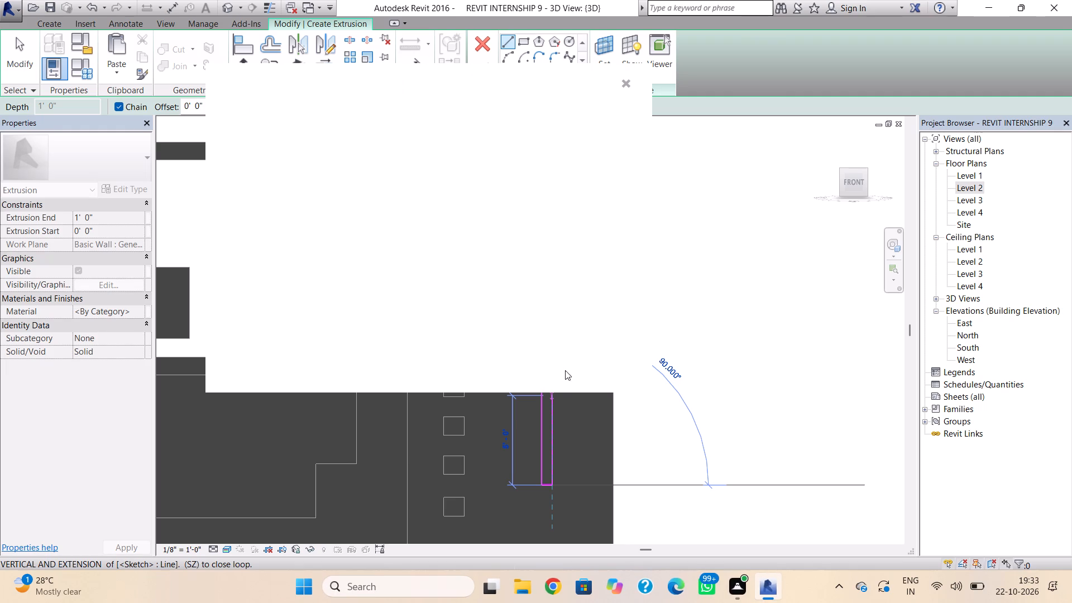
click(623, 82)
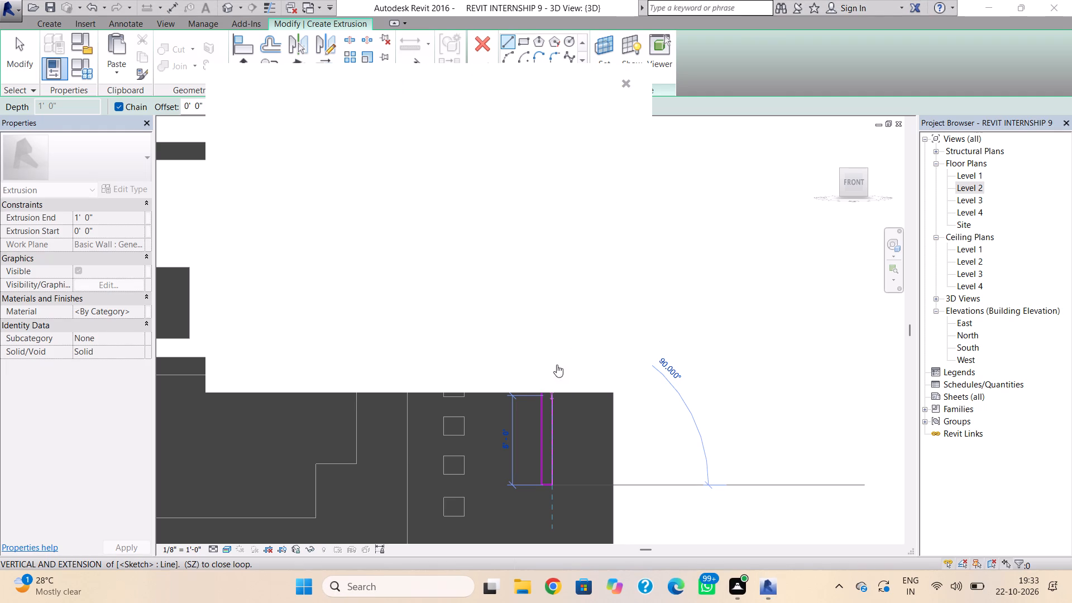
click(554, 324)
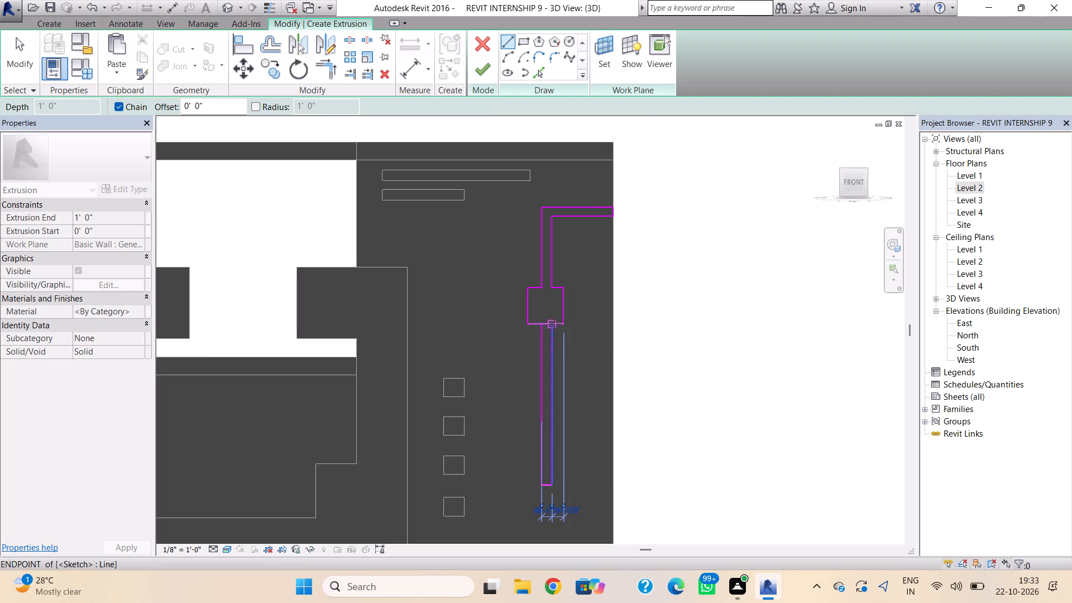
key(Escape)
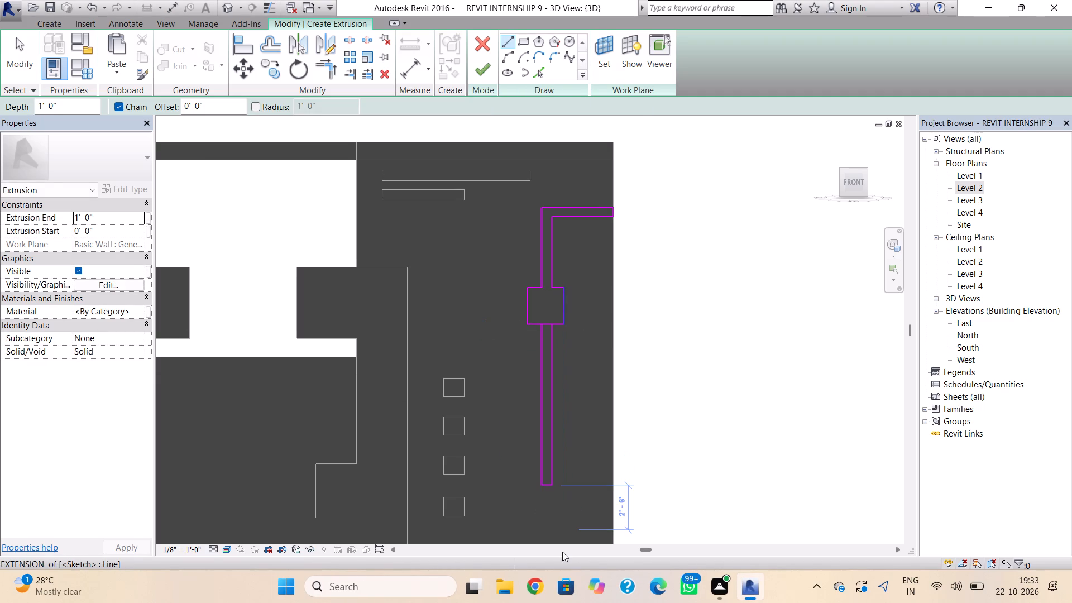
middle_drag(561, 545, 551, 452)
key(Escape)
Draw a second square at the new strip's lower end, aligned with the sides of the square above.
scroll(537, 537, down, 1)
middle_drag(537, 537, 533, 439)
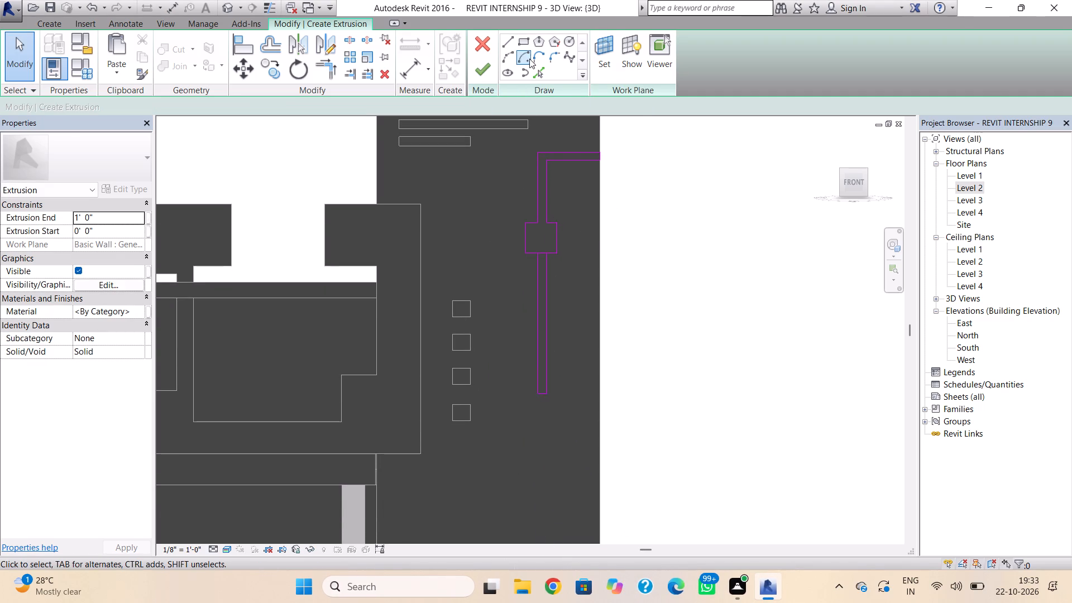
click(522, 42)
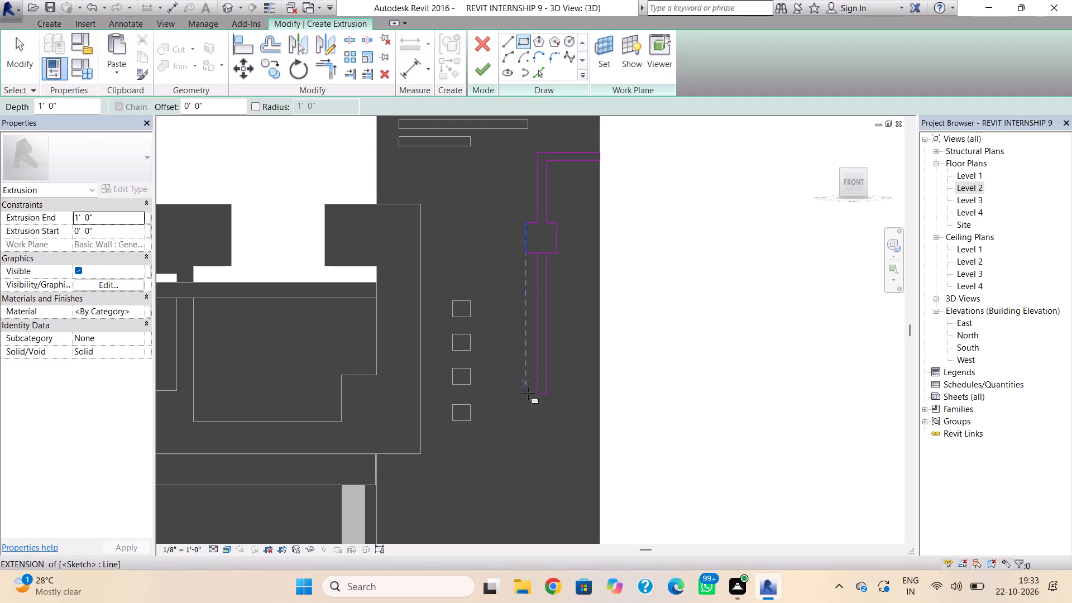
click(528, 397)
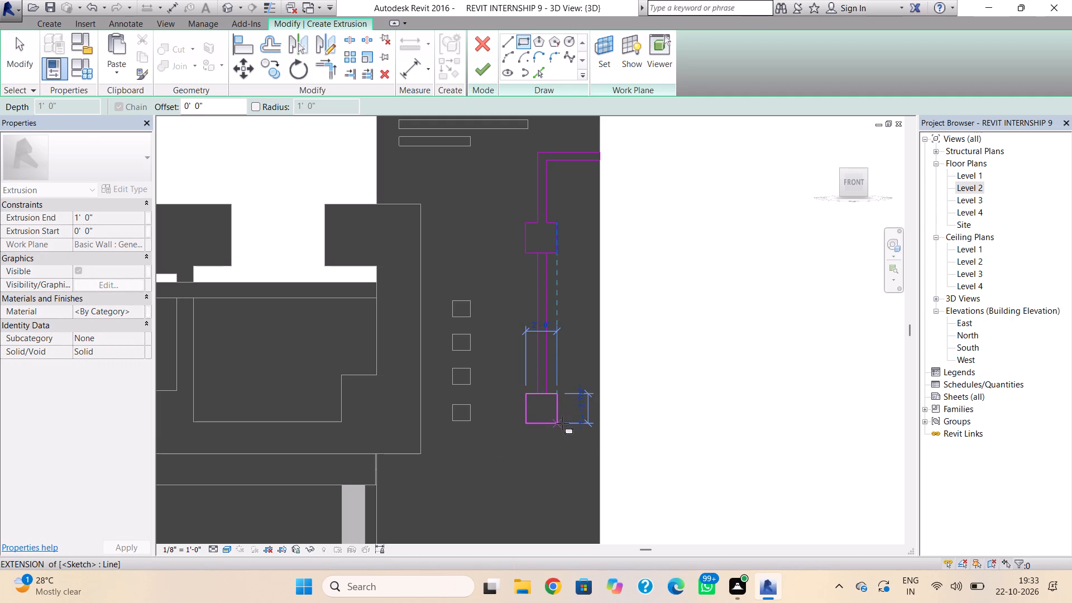
click(562, 424)
key(Escape)
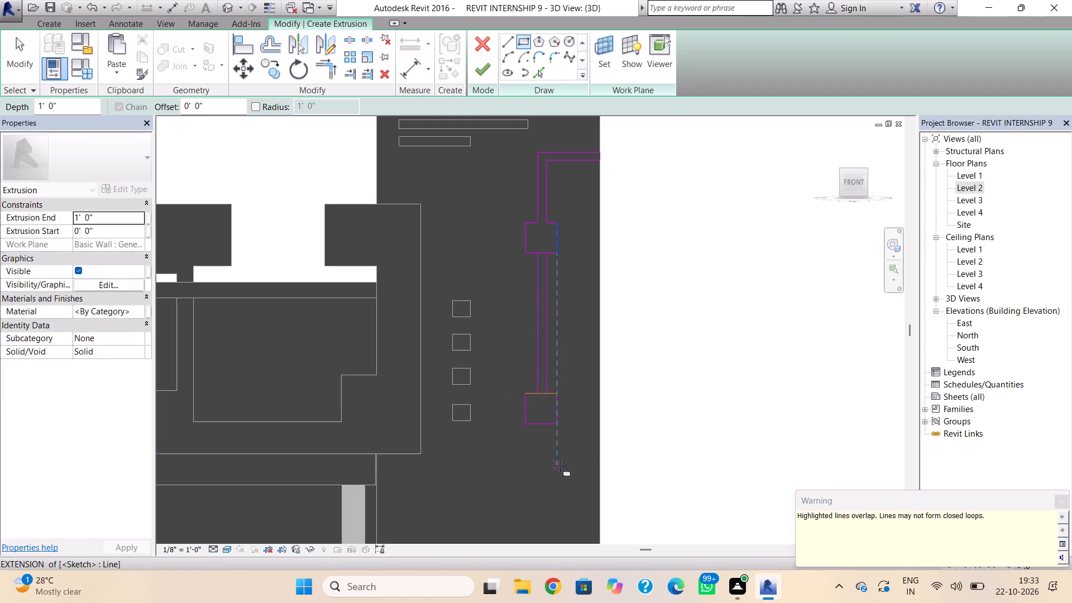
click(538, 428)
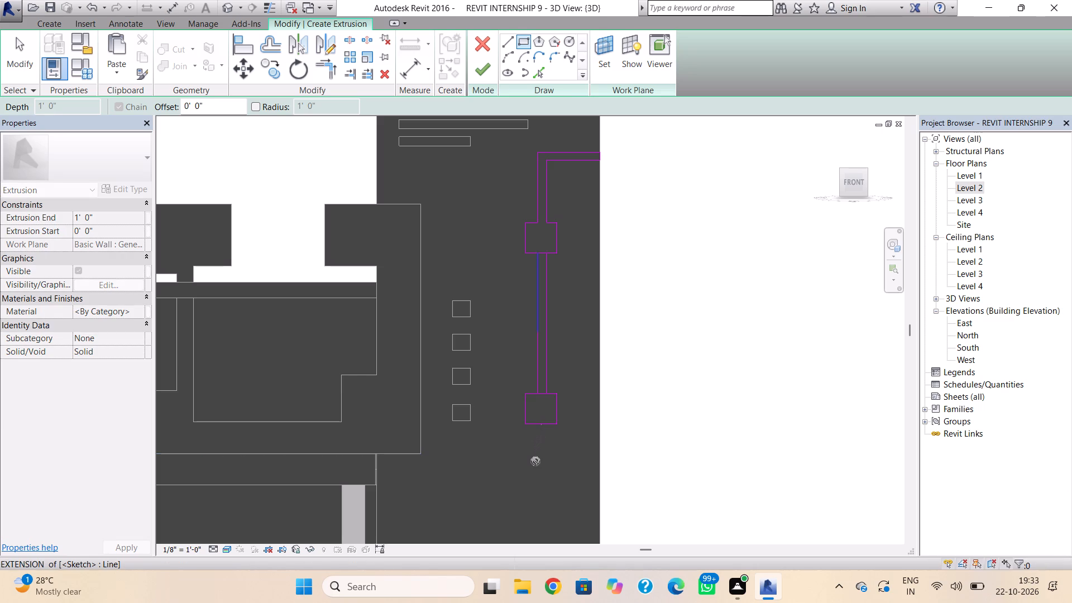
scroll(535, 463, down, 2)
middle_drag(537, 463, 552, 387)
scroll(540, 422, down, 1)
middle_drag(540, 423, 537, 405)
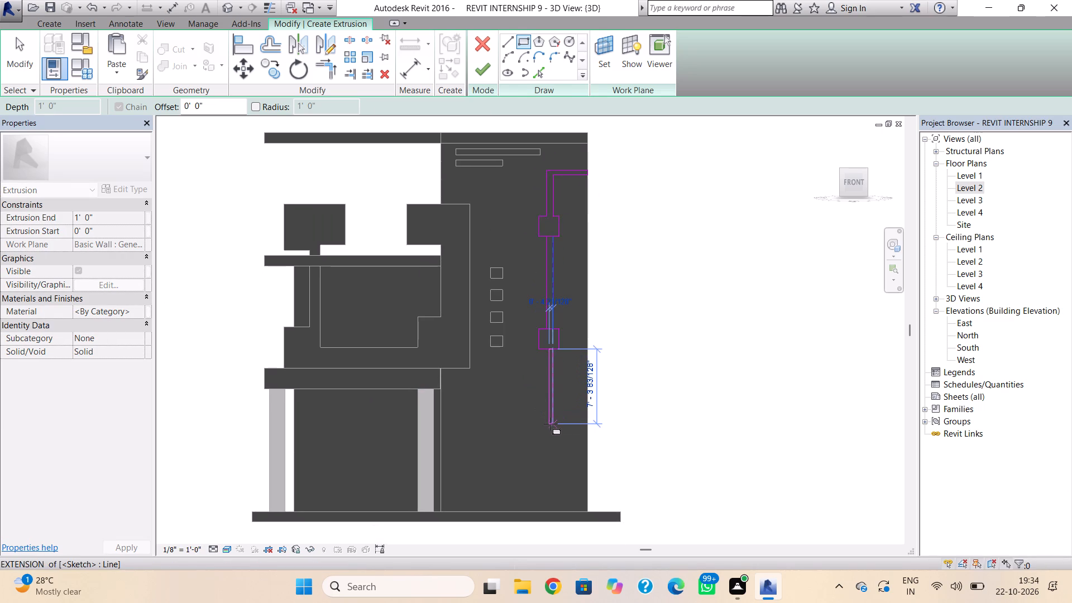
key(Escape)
Draw a narrow vertical strip below the second square with three lines, in line with the strip above it.
click(509, 40)
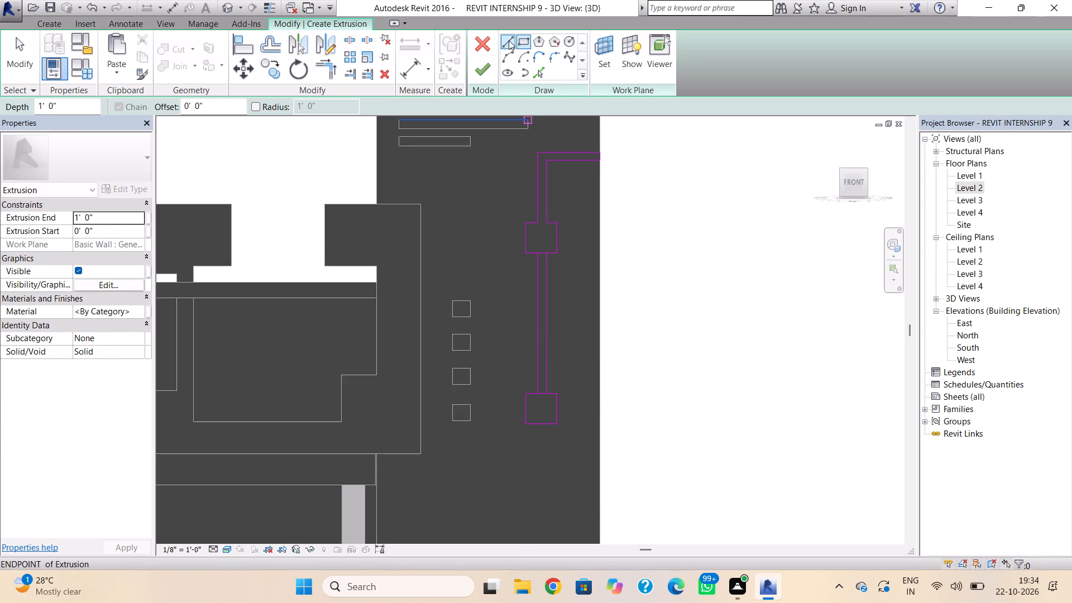
click(534, 425)
scroll(537, 496, down, 2)
middle_drag(537, 496, 528, 412)
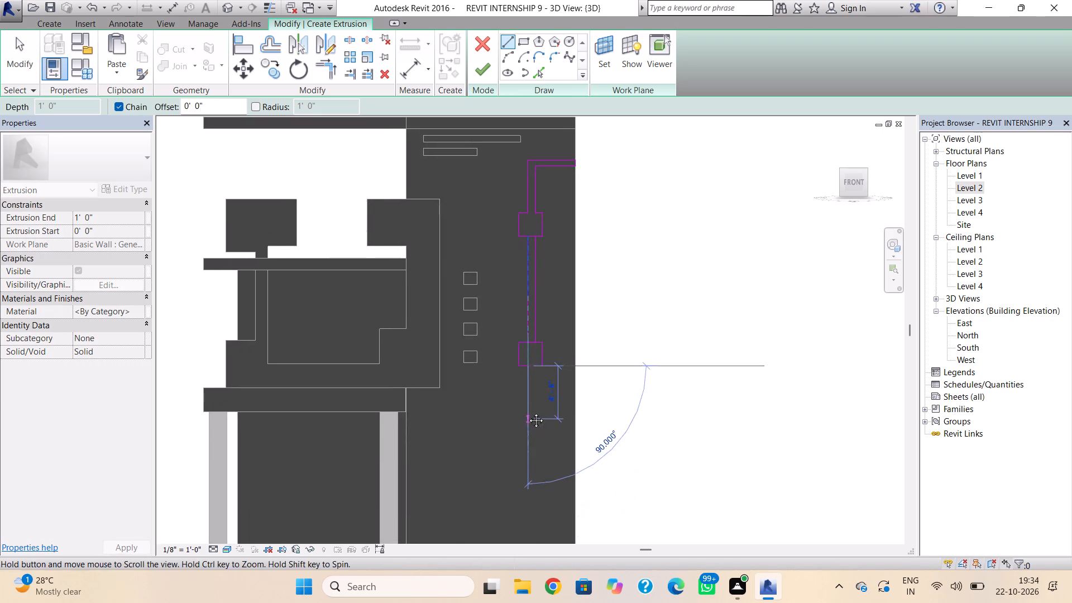
middle_drag(528, 412, 528, 408)
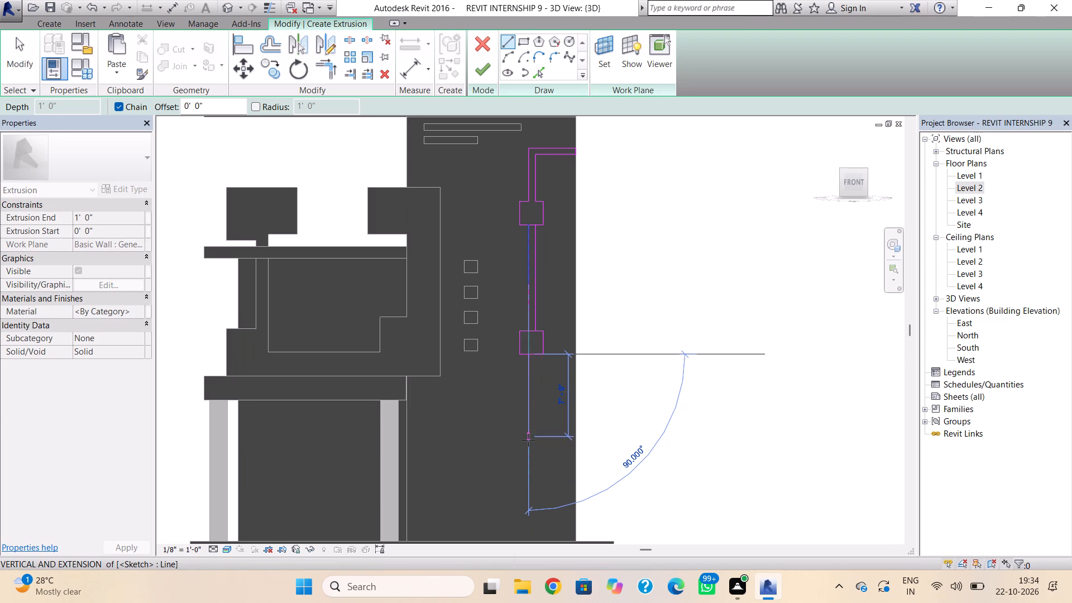
click(529, 444)
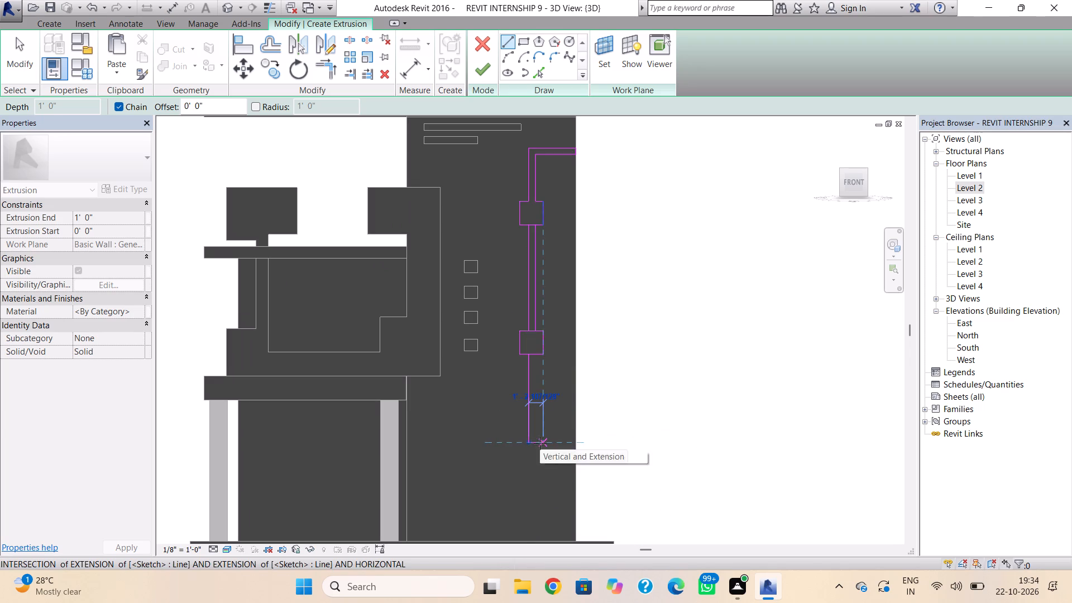
click(539, 443)
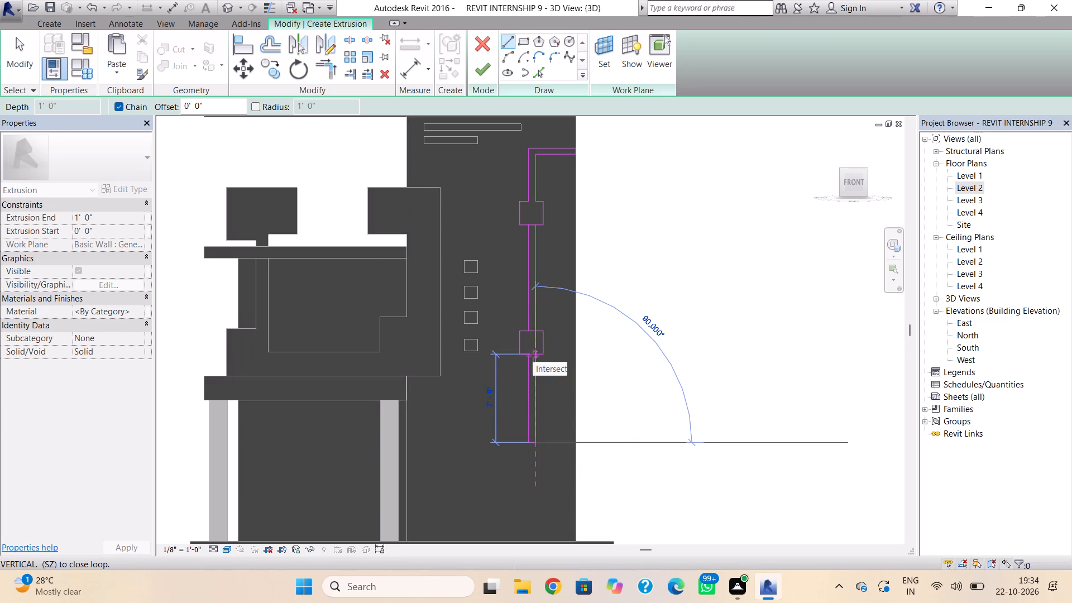
click(533, 356)
key(Escape)
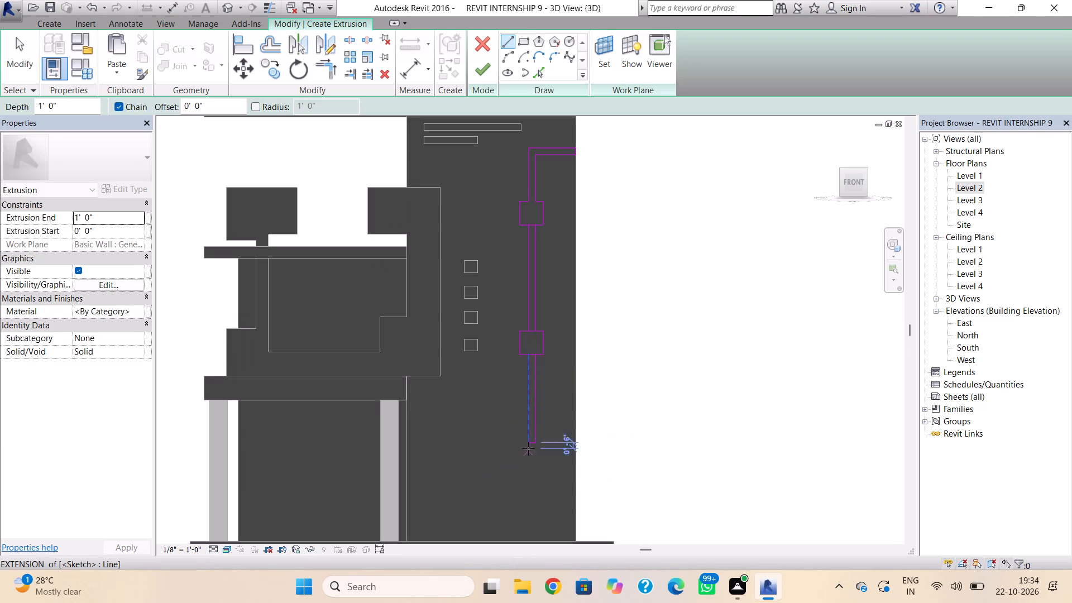
Draw a third square at the lower end of the second strip, aligned with the two squares above.
click(528, 42)
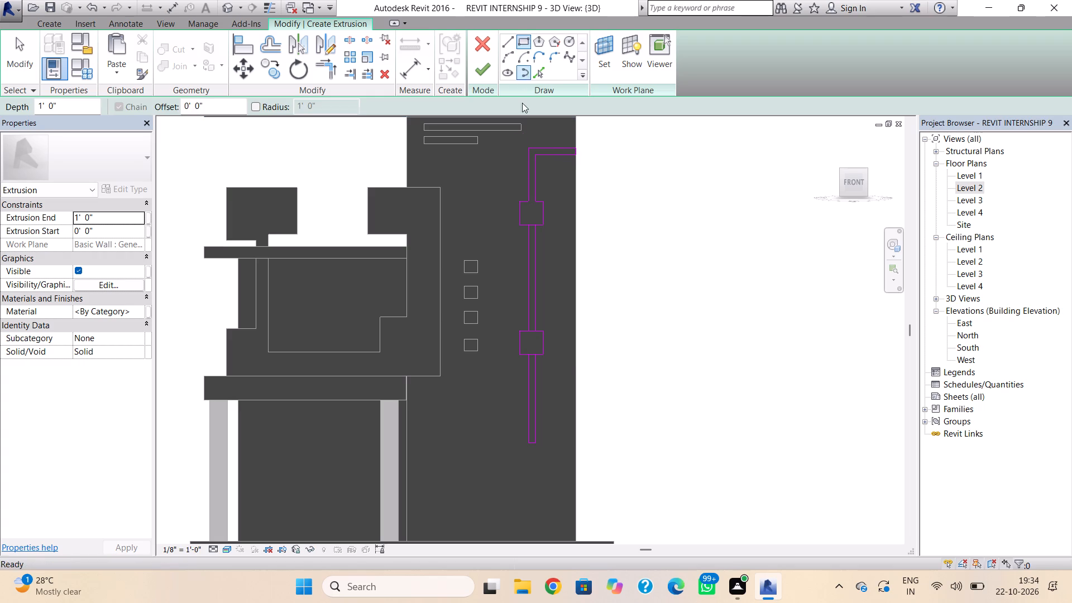
click(520, 444)
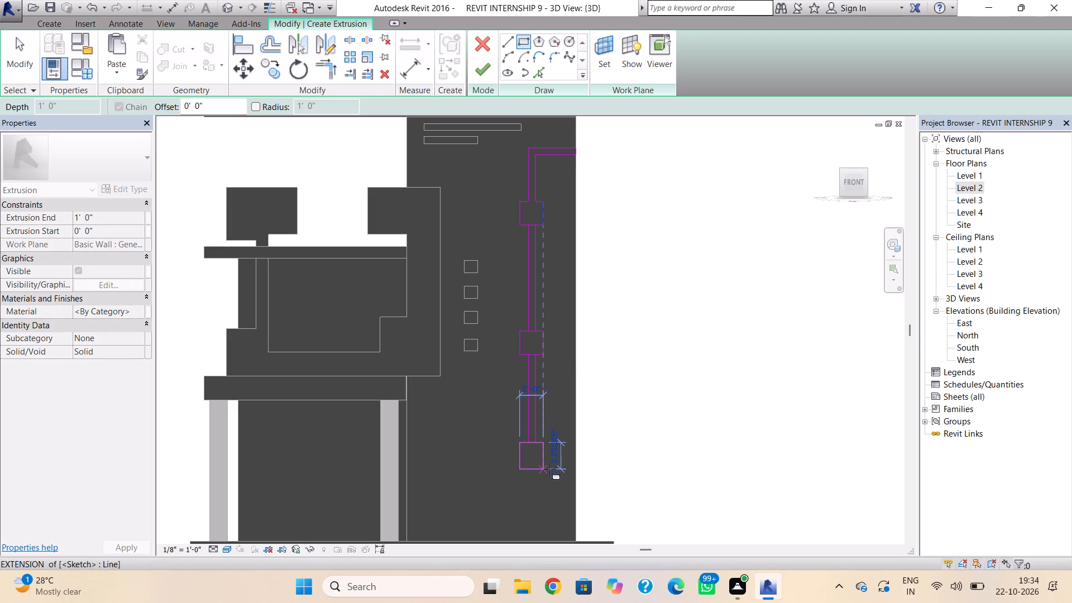
click(549, 466)
key(Escape)
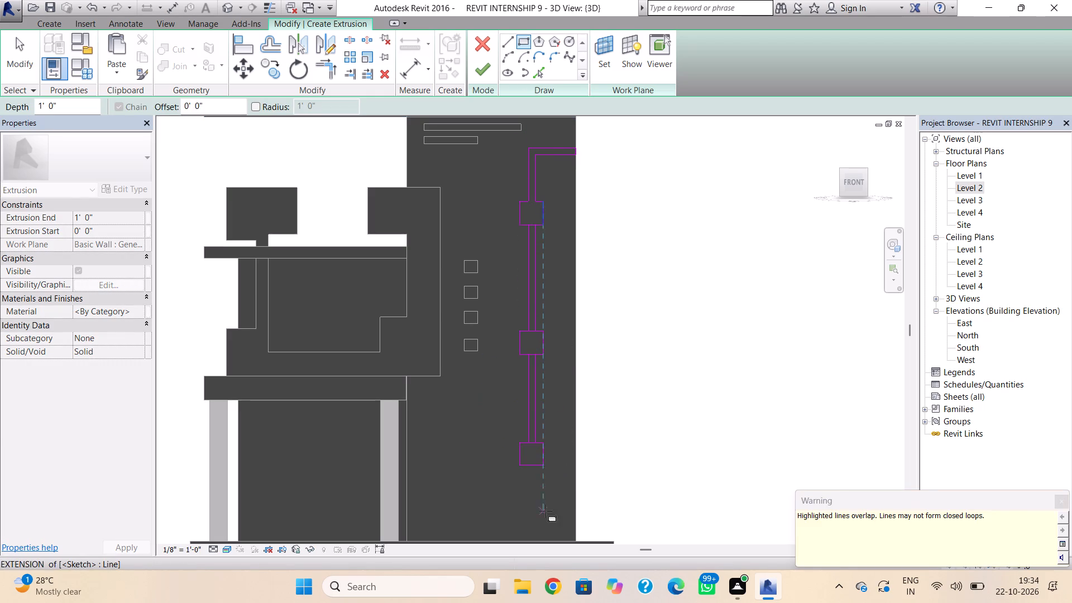
middle_drag(546, 510, 541, 403)
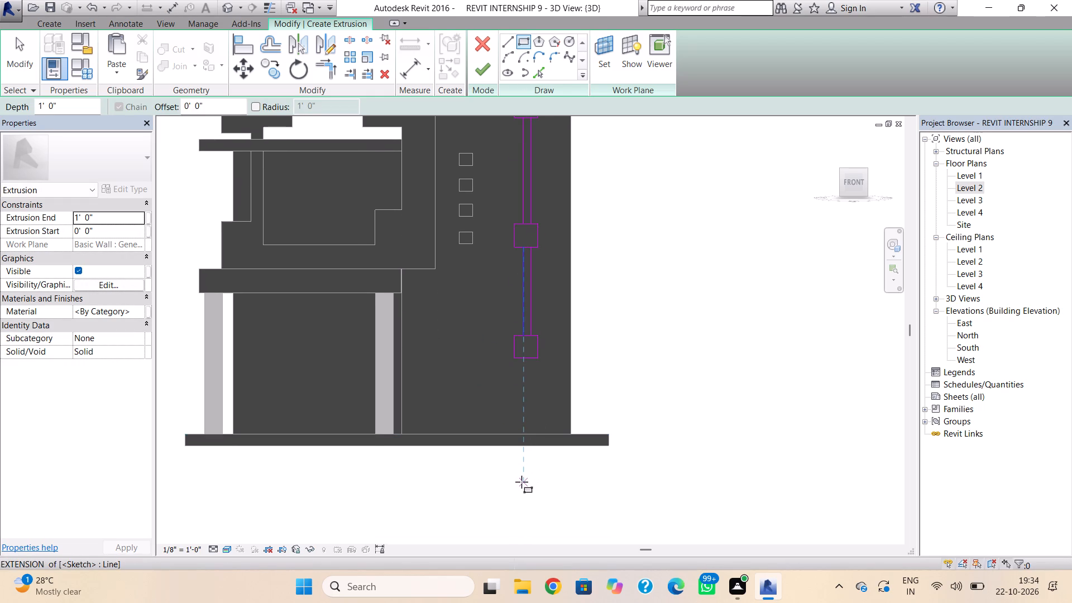
key(Escape)
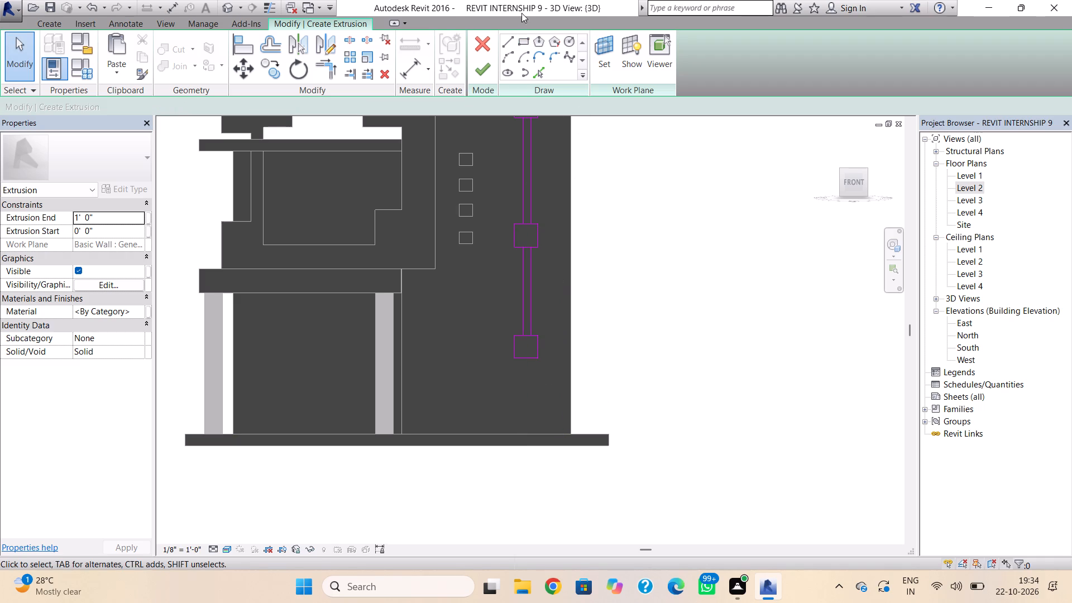
Draw a short vertical strip below the third square with three lines, stopping above the wall's base.
click(506, 42)
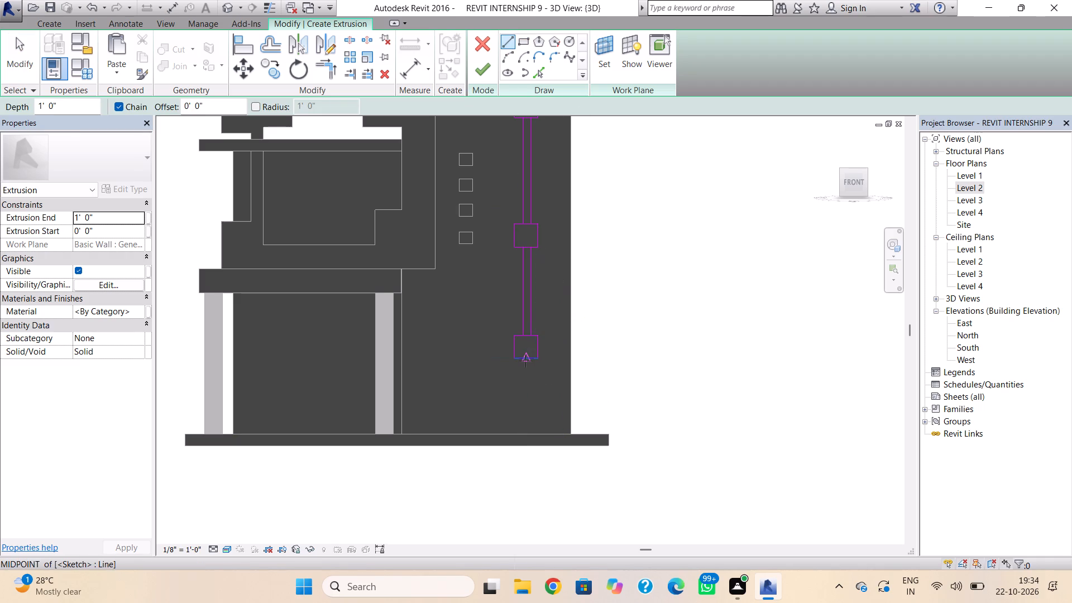
scroll(524, 358, up, 4)
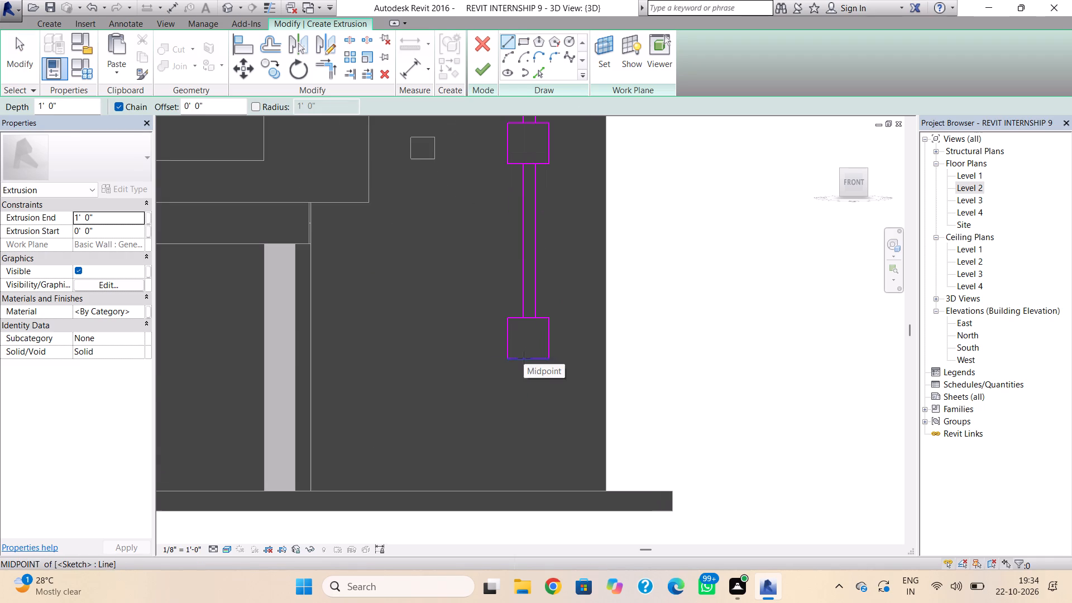
click(521, 358)
click(522, 437)
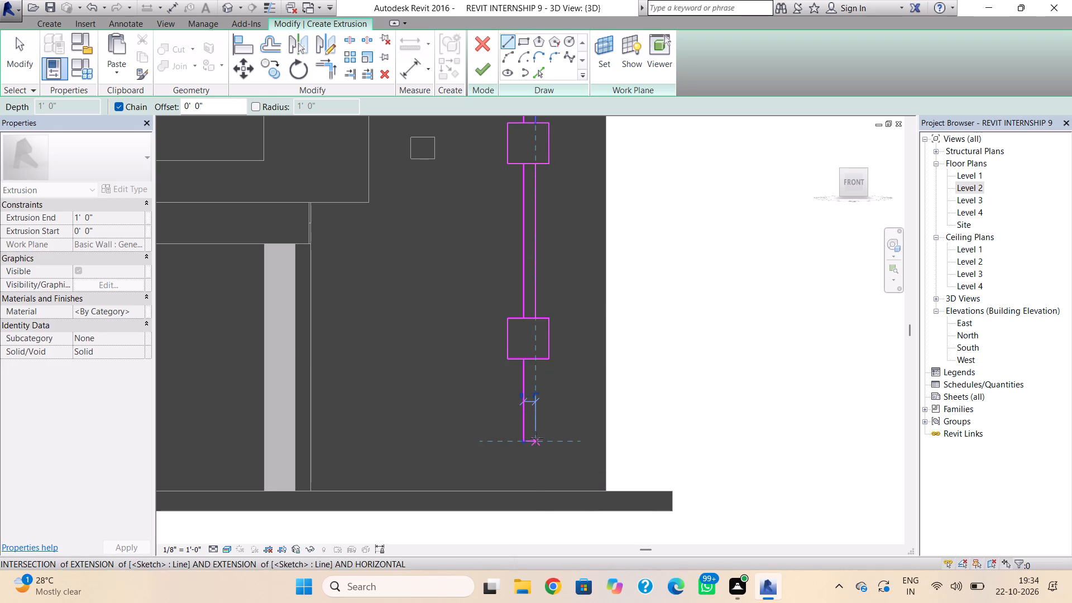
click(537, 438)
click(535, 361)
key(Escape)
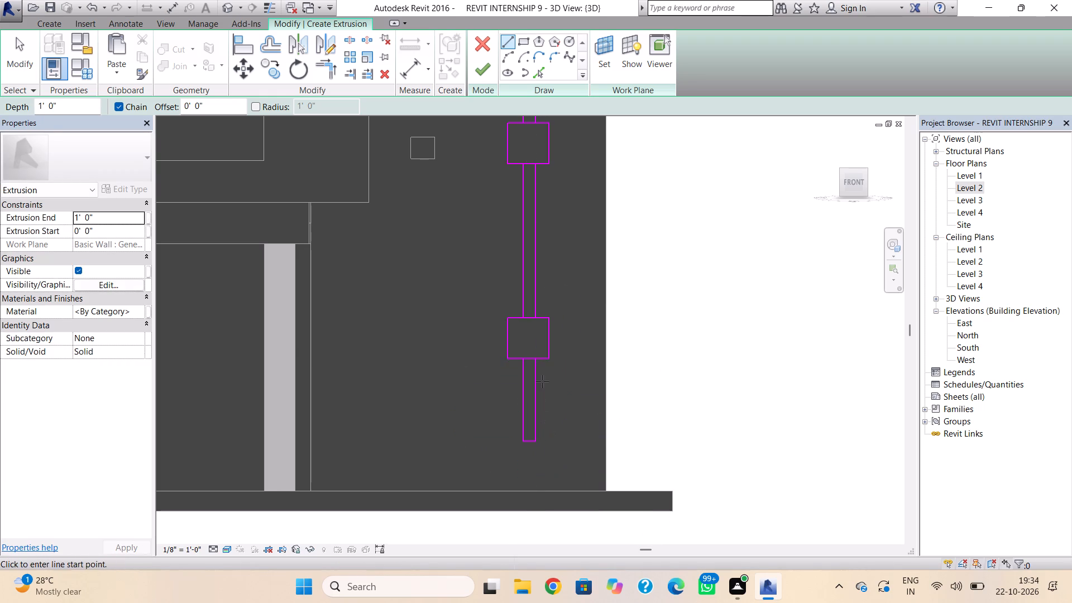
key(Escape)
Delete the third square's bottom edge where the last strip meets it.
click(527, 357)
key(Escape)
key(Escape)
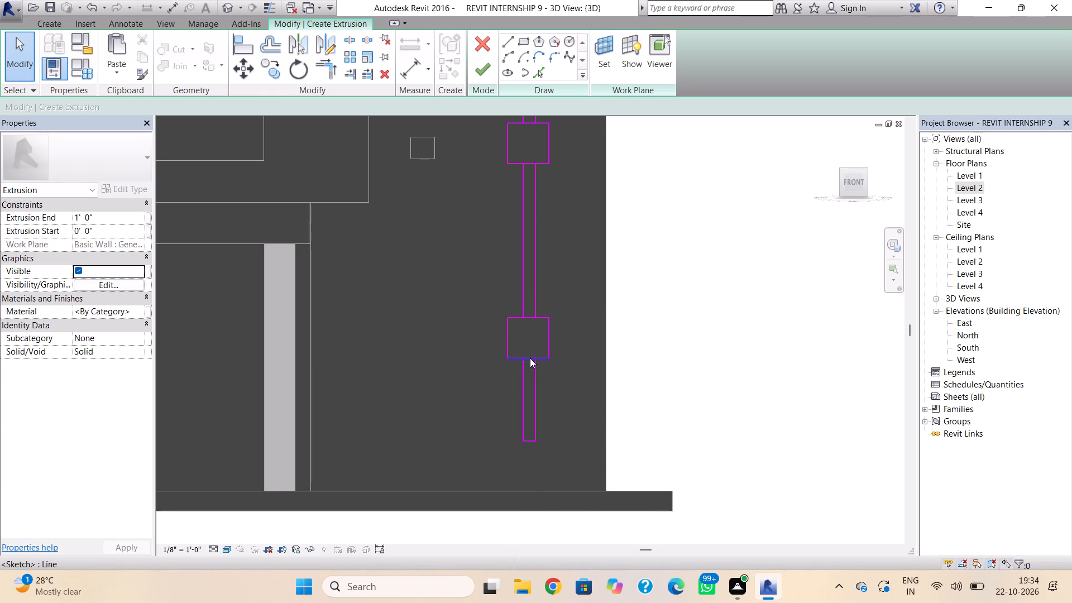
click(530, 358)
key(Delete)
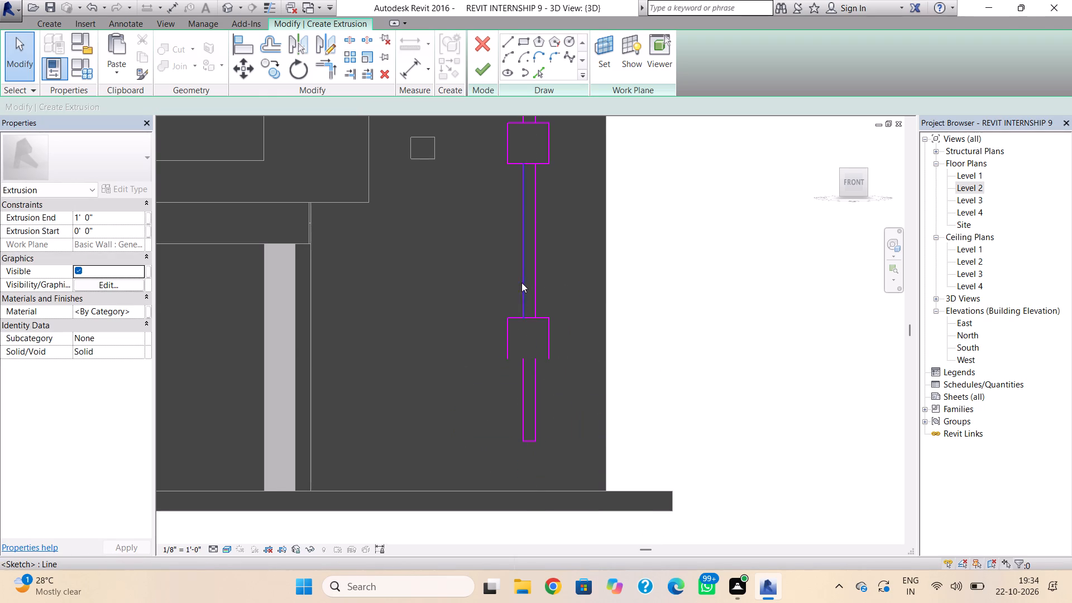
Close the third square's bottom edge with two short lines, one on each side of the last strip.
click(500, 44)
click(509, 47)
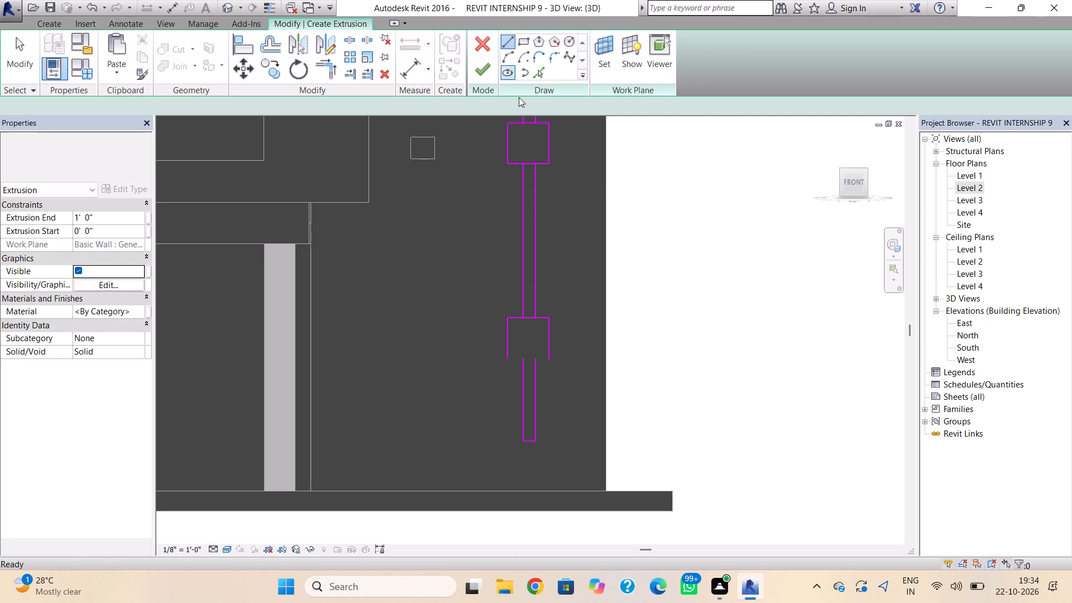
click(504, 356)
click(520, 357)
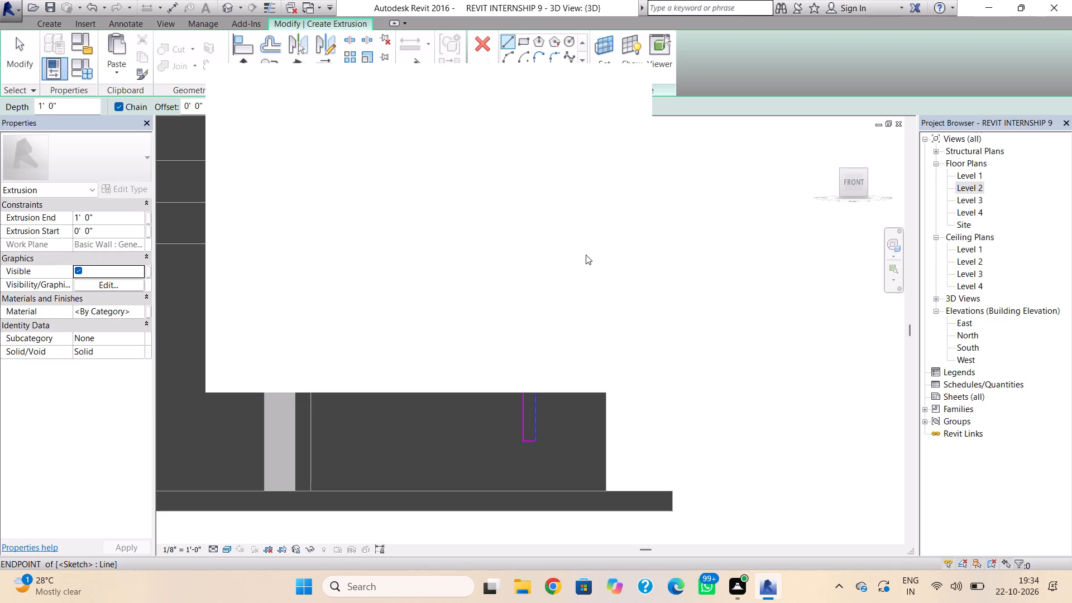
click(624, 82)
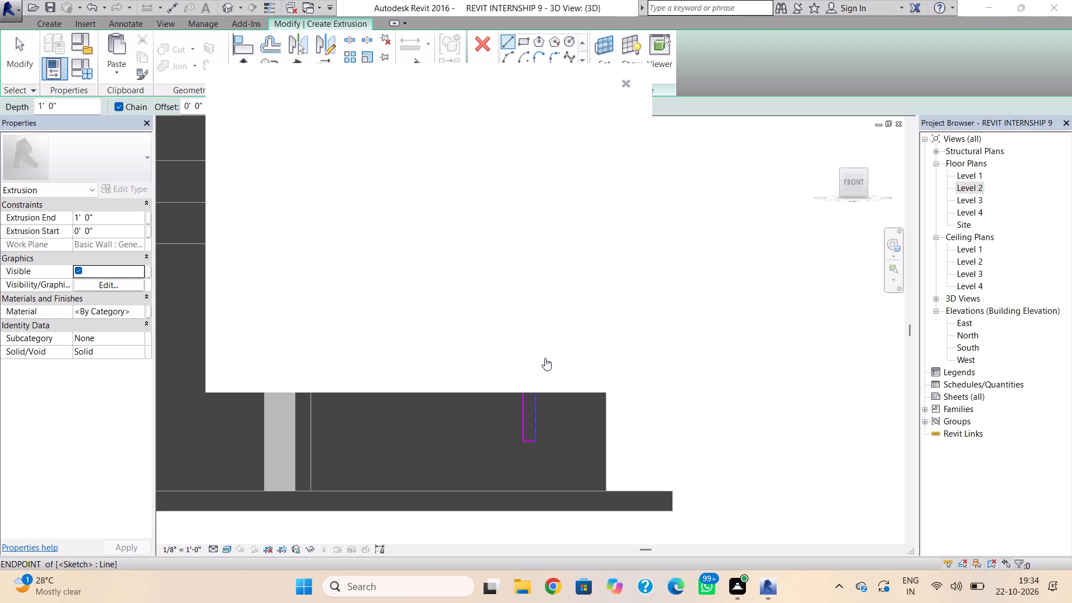
click(537, 358)
click(545, 358)
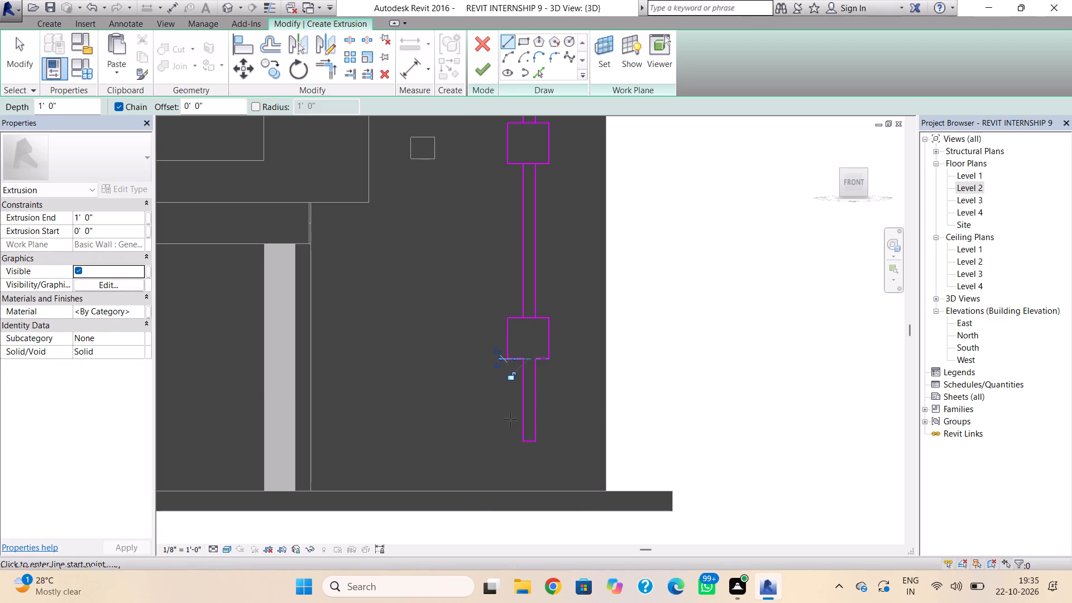
key(Escape)
key(Escape)
Delete the third square's top edge where the second strip meets it.
click(532, 320)
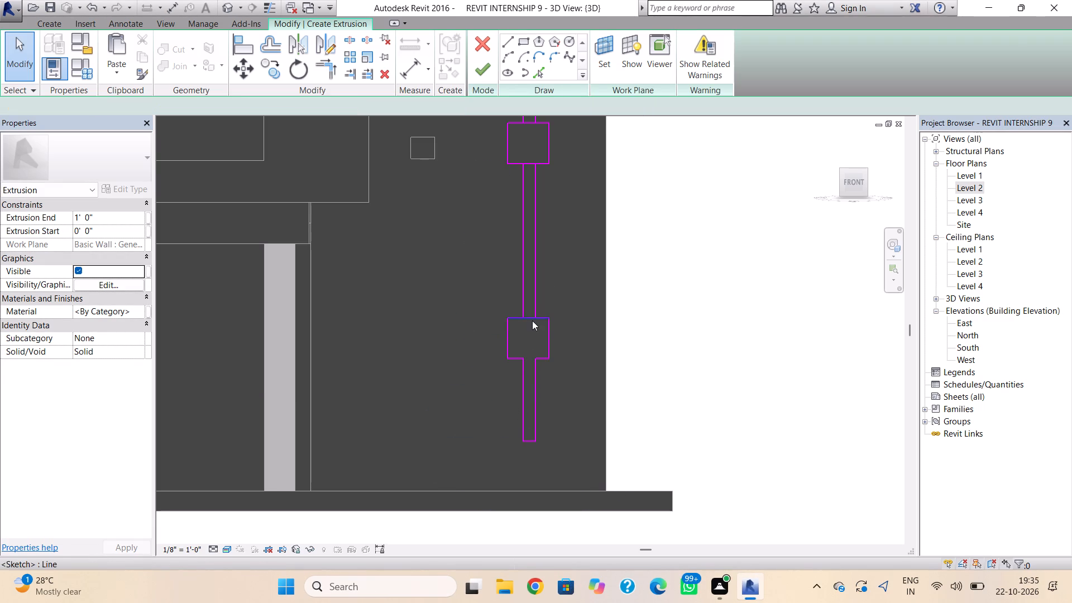
key(Delete)
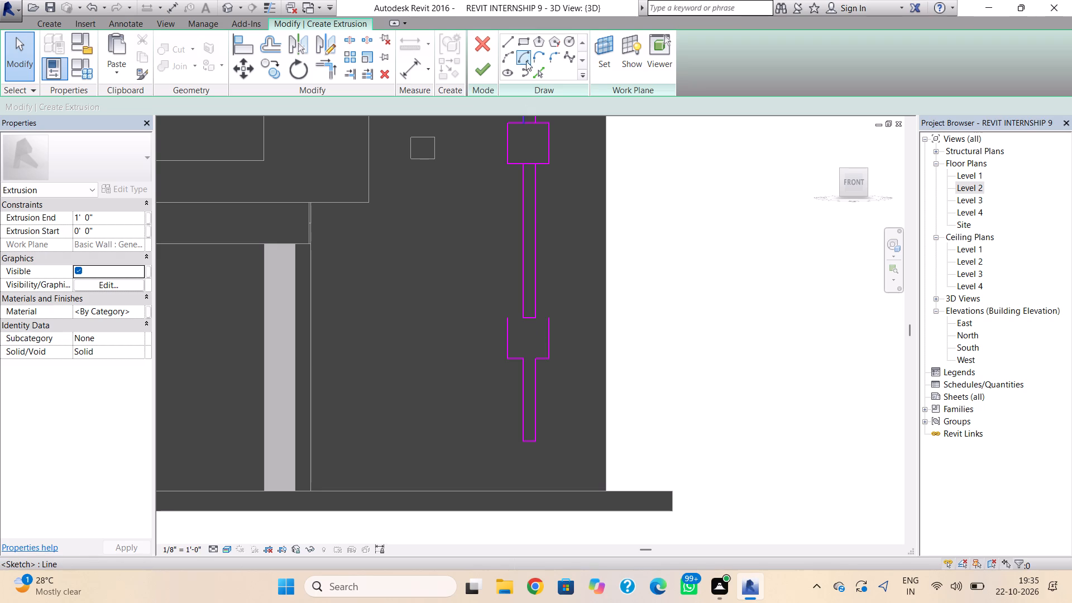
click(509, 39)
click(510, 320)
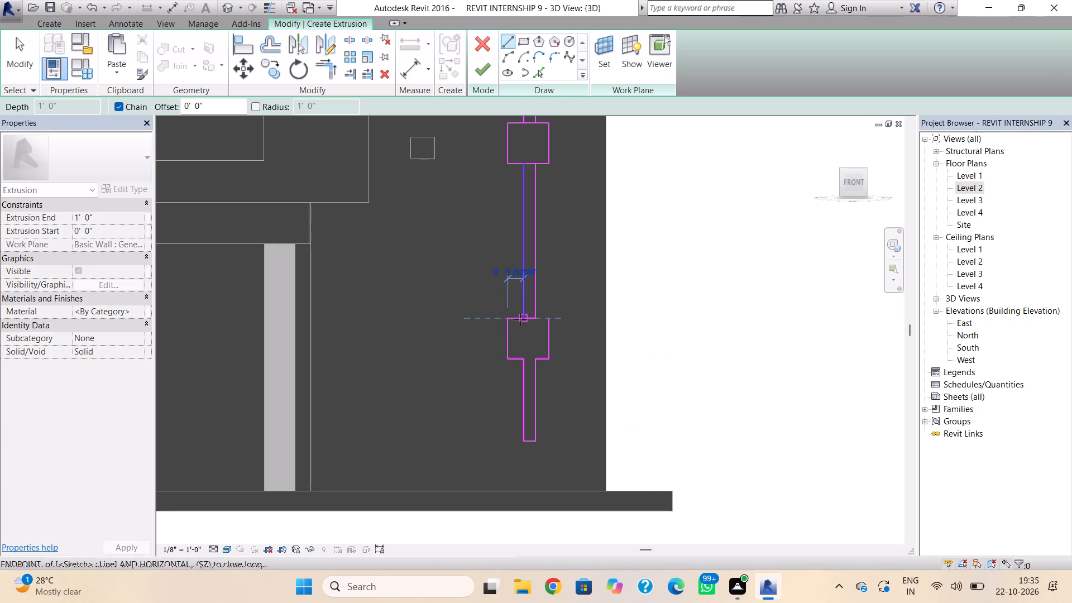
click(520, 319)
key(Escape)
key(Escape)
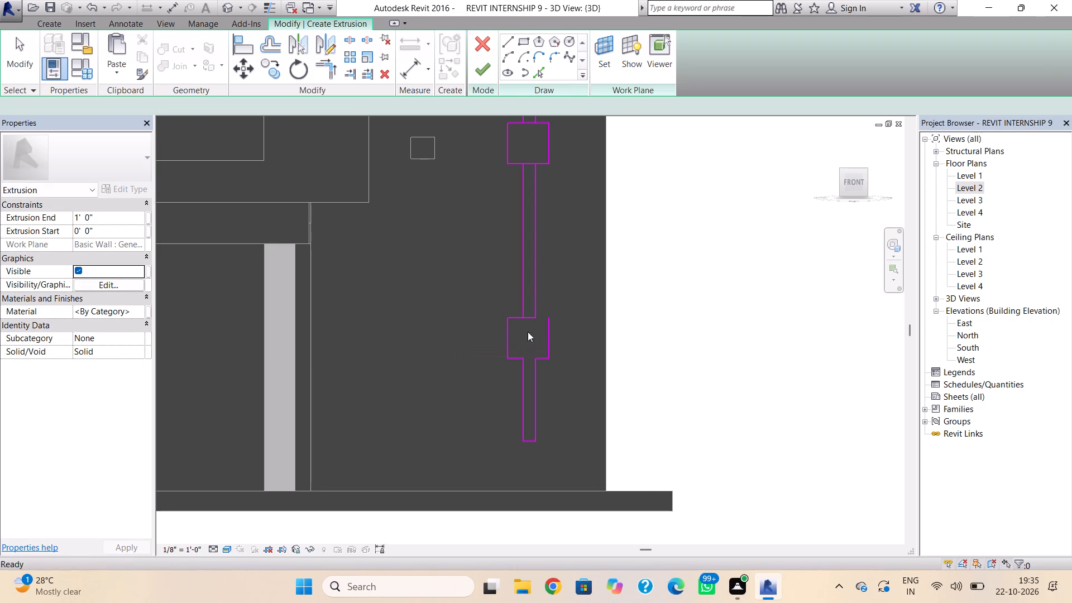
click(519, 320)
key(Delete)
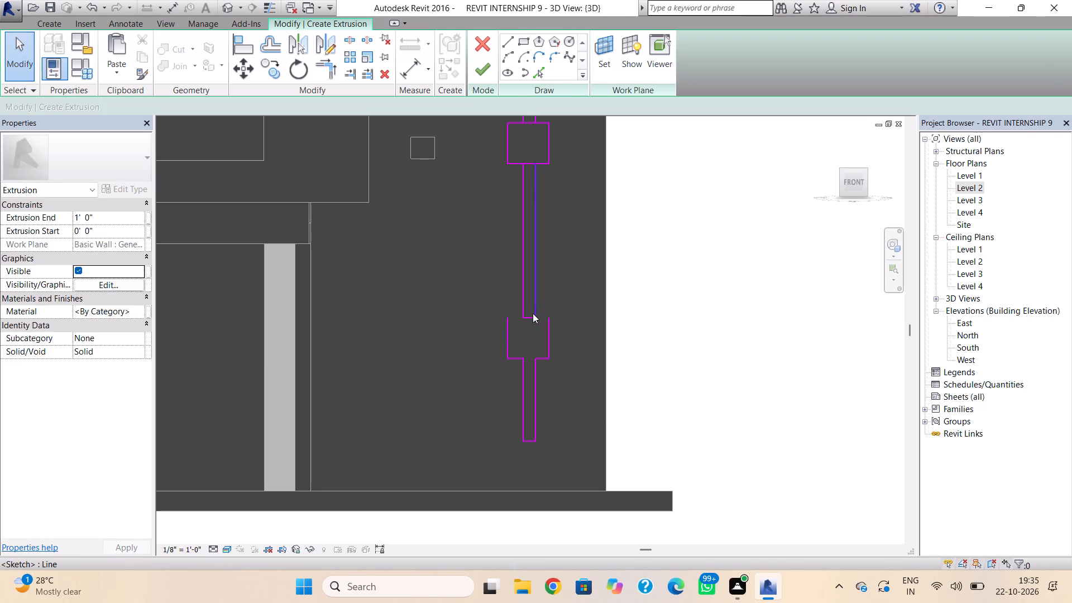
Delete the second strip's lower end line and draw short top-edge lines on both sides of it to the third square's corners.
click(529, 315)
key(Delete)
click(506, 42)
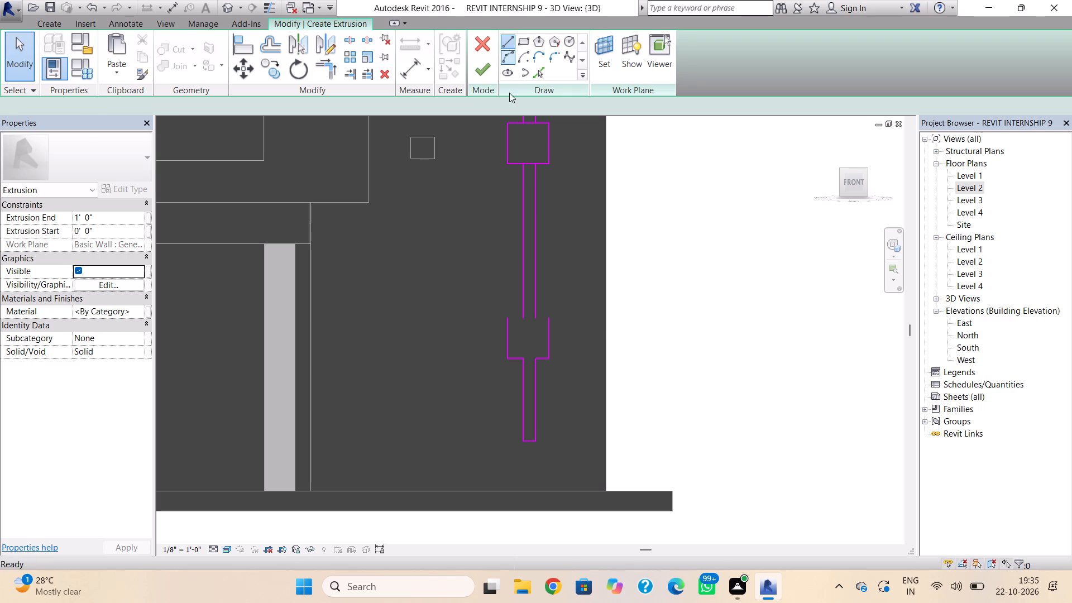
click(509, 315)
click(525, 318)
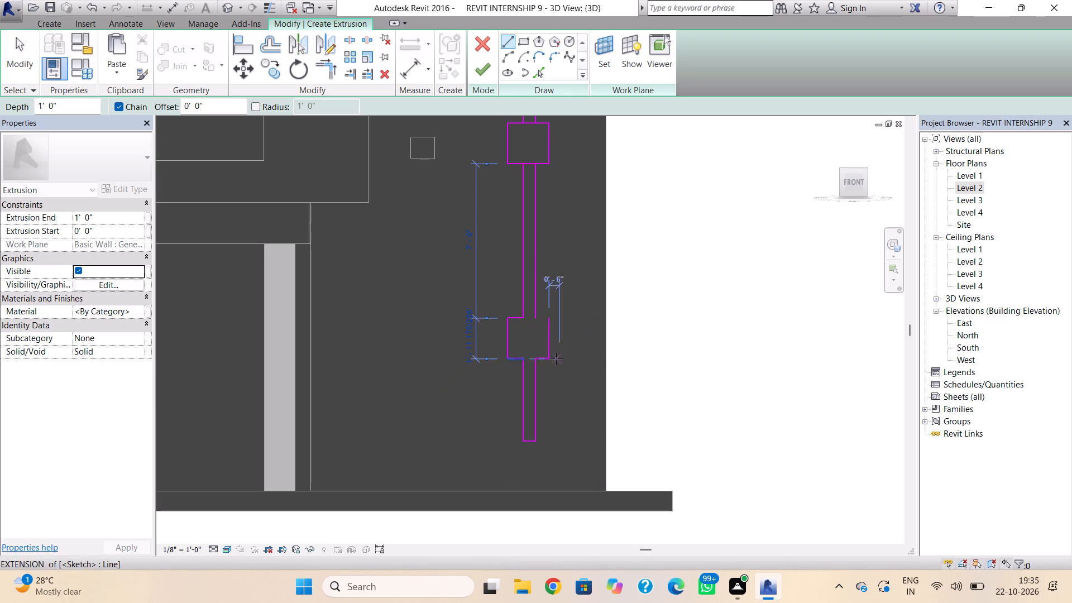
click(534, 317)
click(545, 319)
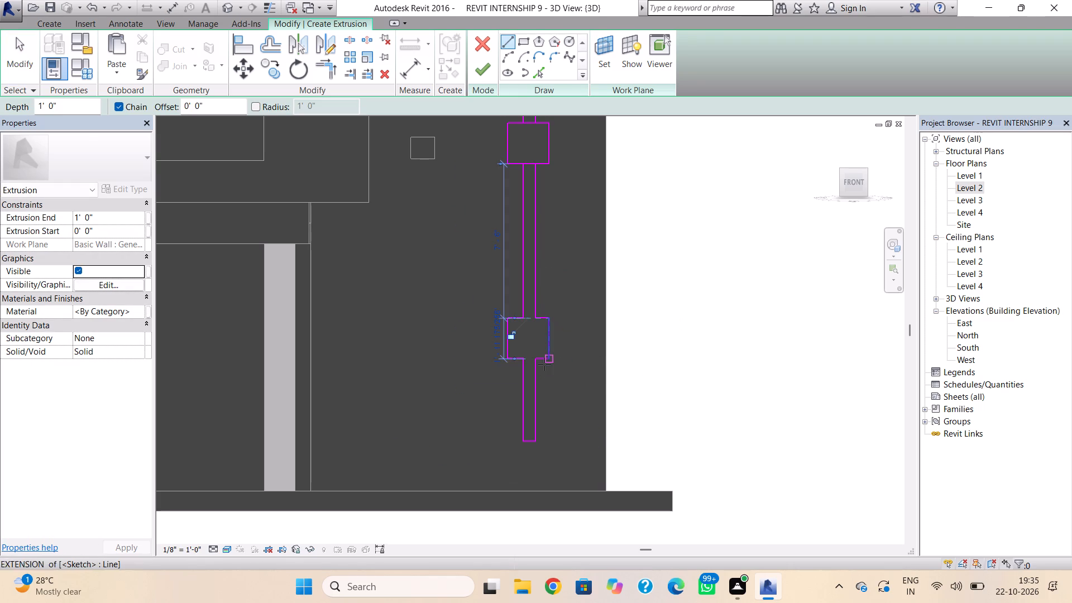
middle_drag(545, 371, 531, 457)
key(Escape)
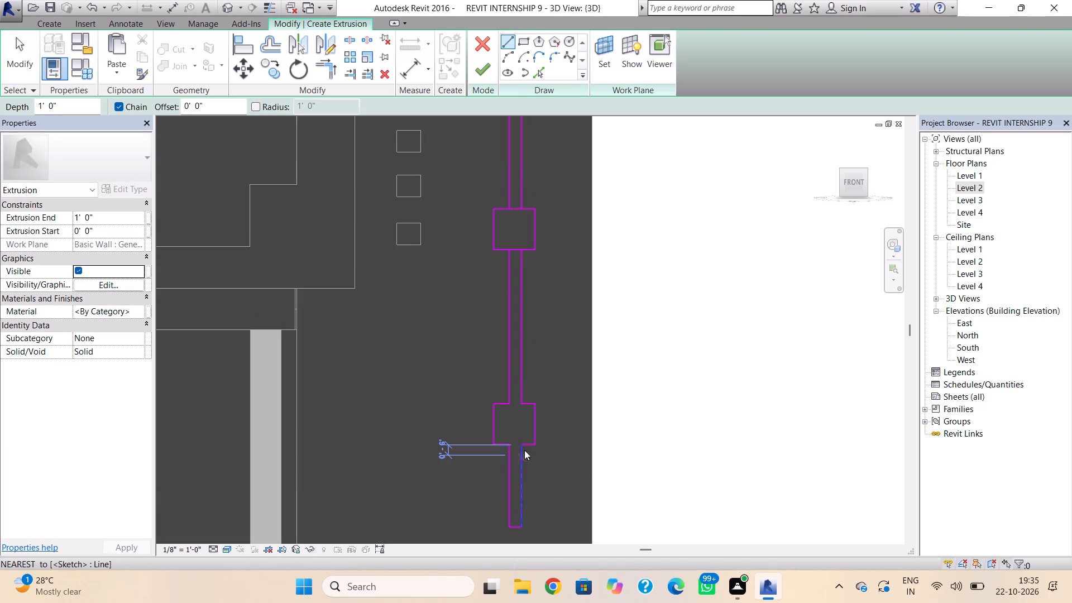
key(Escape)
Replace the second square's bottom edge with two short lines, leaving the opening to the strip below.
click(514, 247)
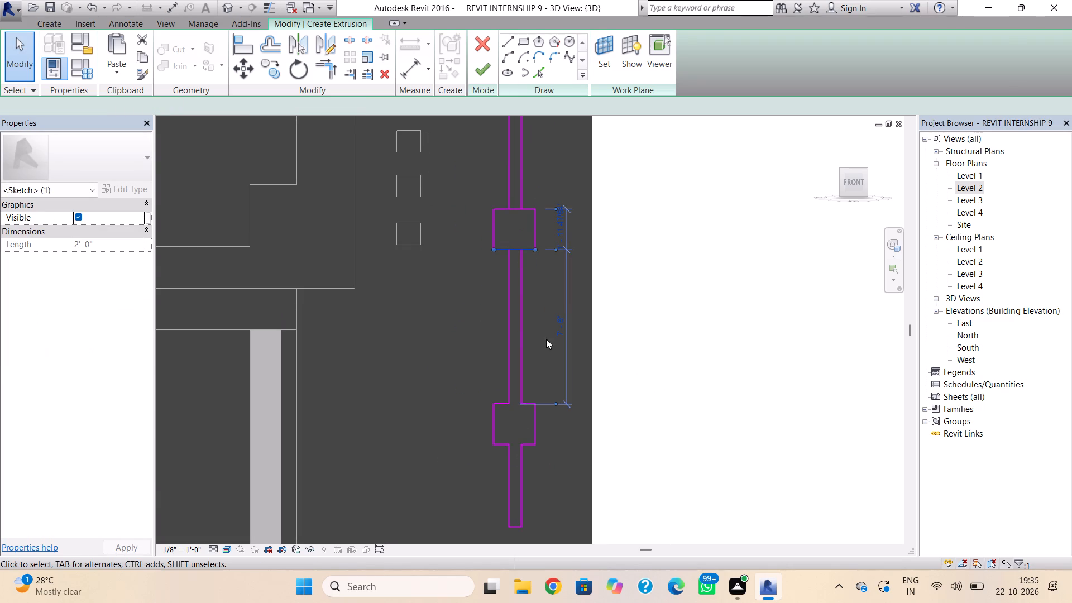
key(Delete)
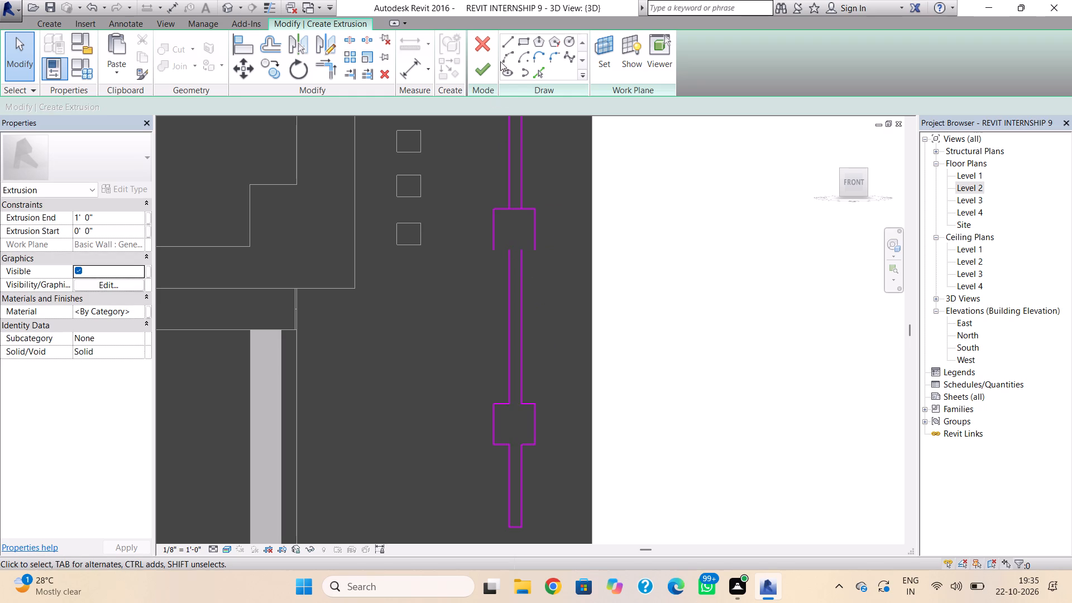
click(506, 42)
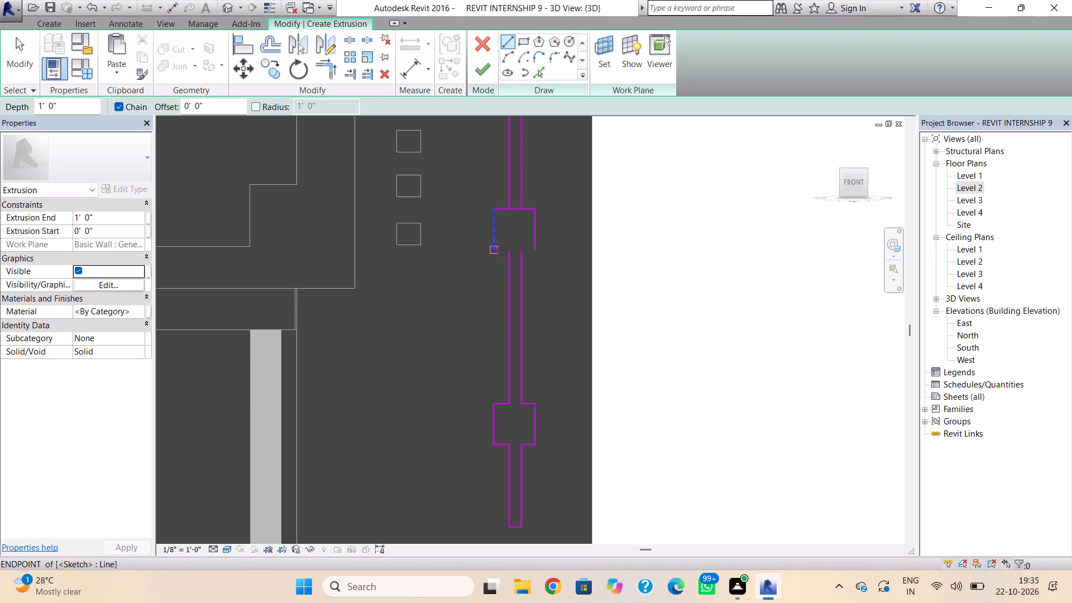
click(497, 255)
click(506, 251)
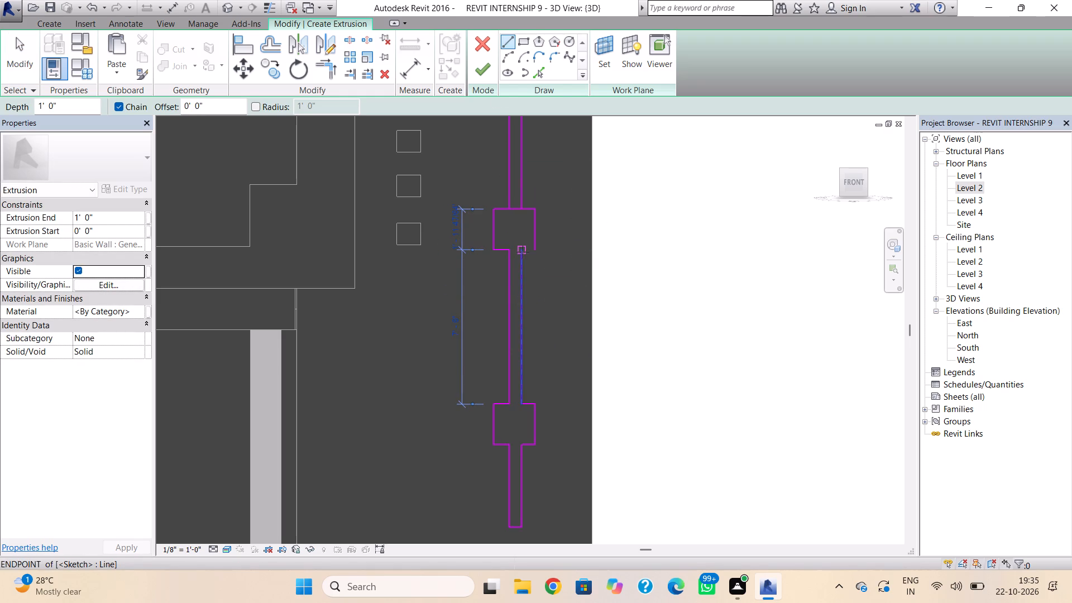
click(523, 252)
click(534, 251)
middle_drag(521, 324, 517, 405)
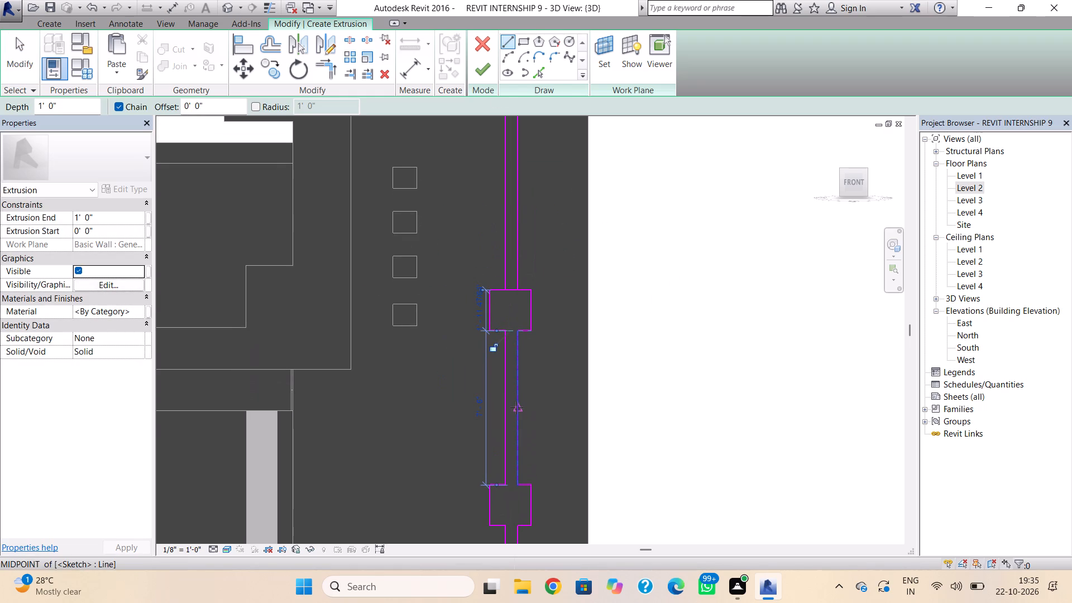
key(Escape)
key(Escape)
Replace the second square's top edge and the upper strip's end line with two short lines beside the strip.
click(514, 289)
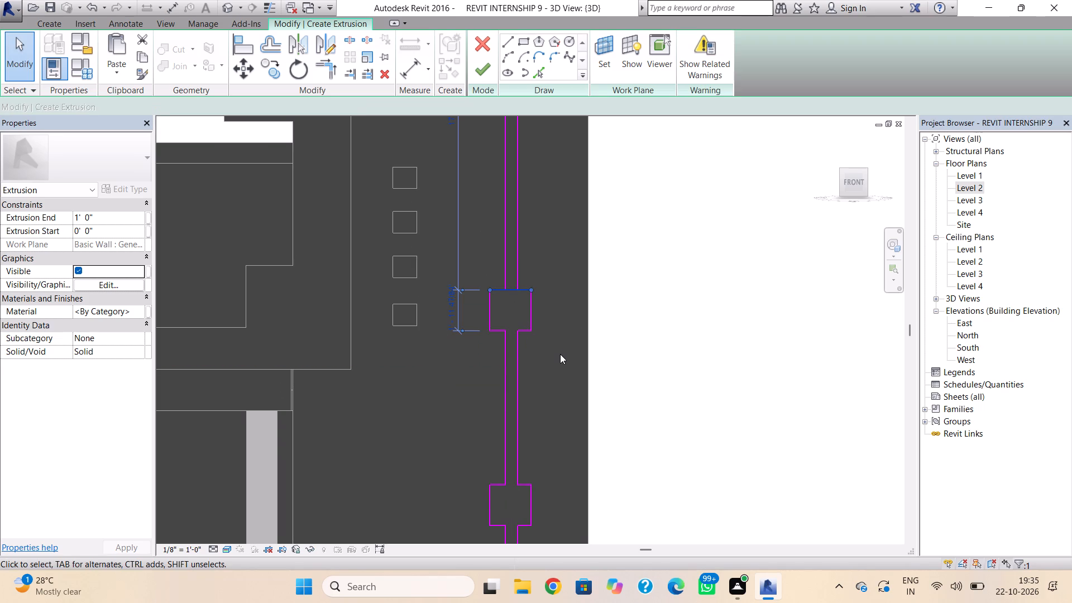
key(Delete)
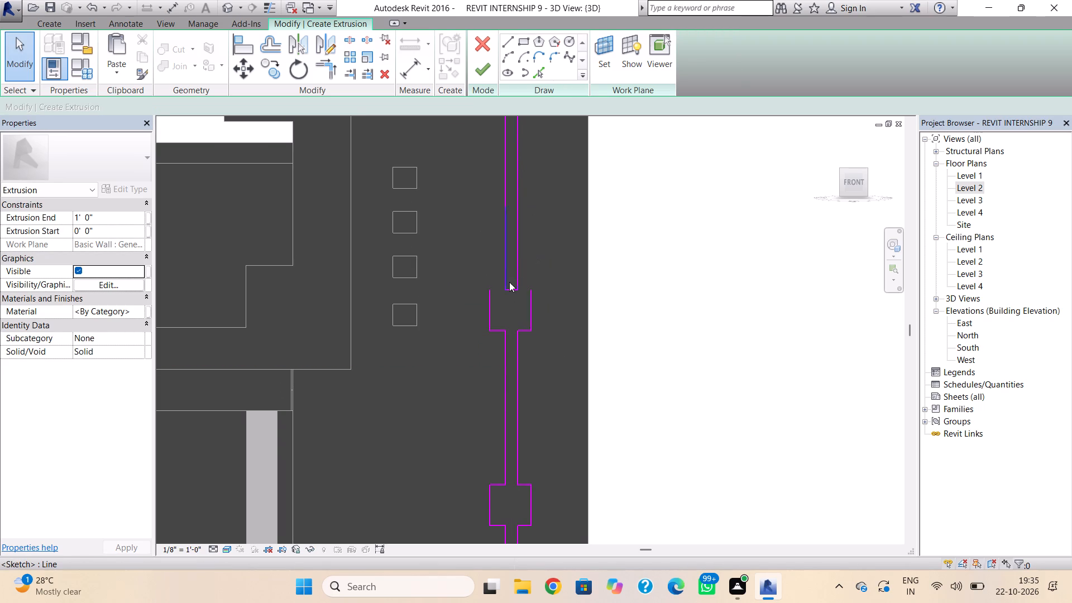
click(509, 288)
key(Delete)
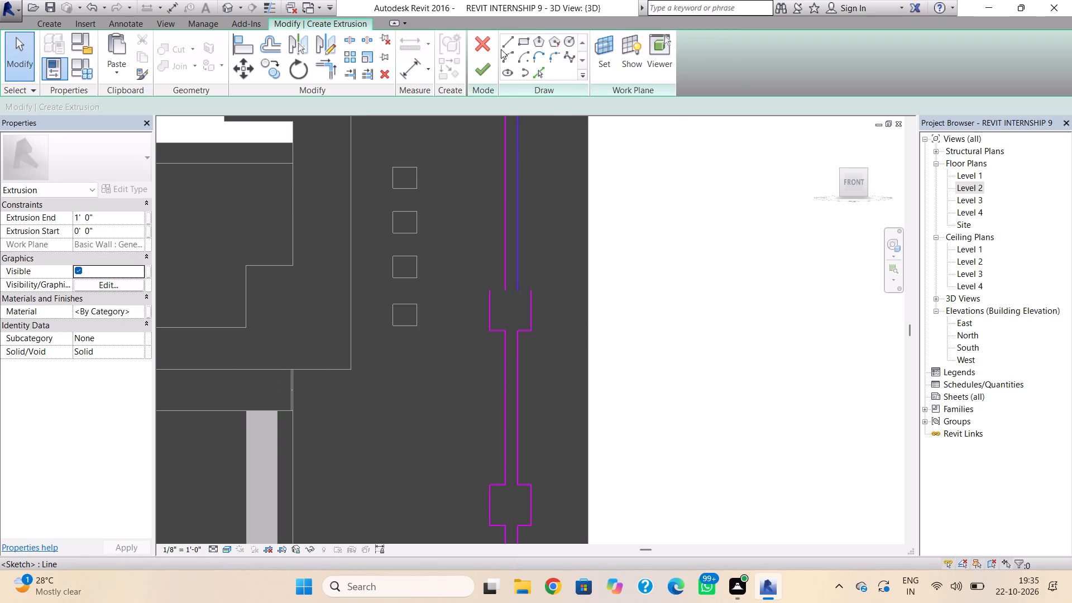
click(502, 44)
click(492, 292)
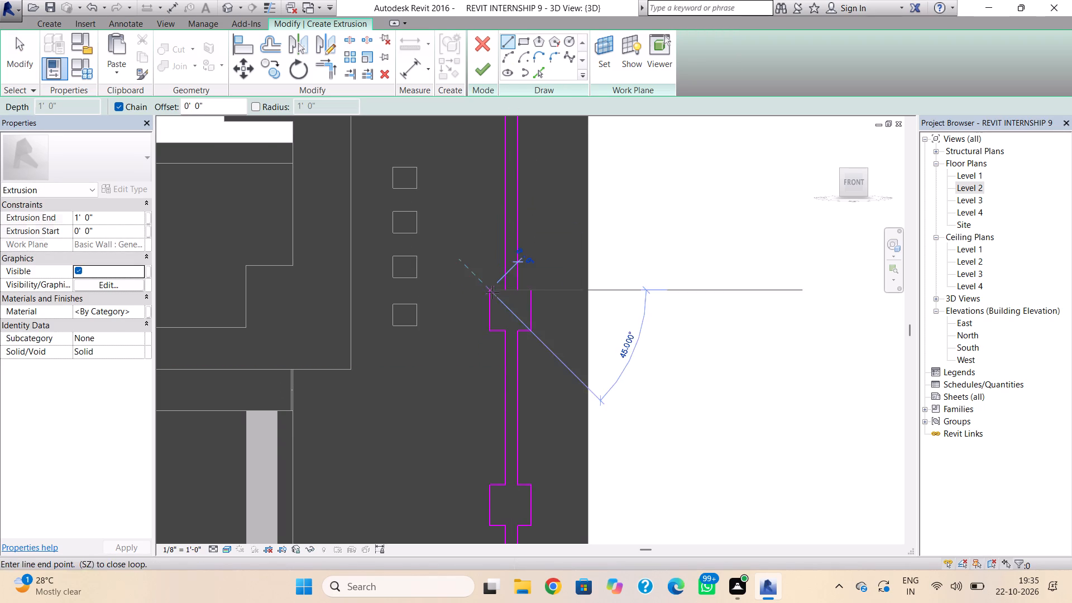
click(508, 292)
key(Delete)
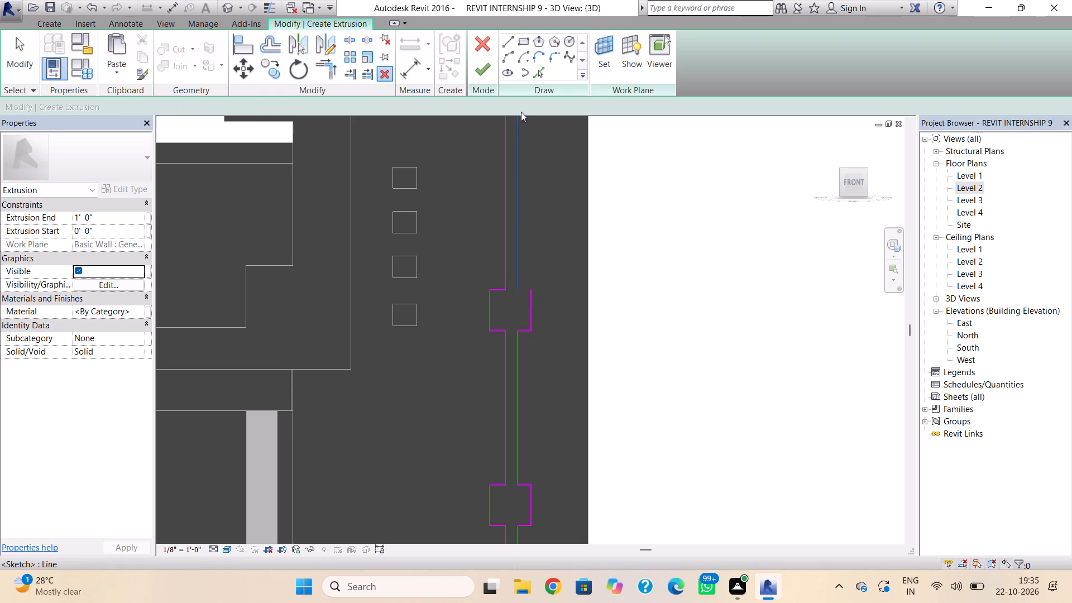
click(506, 45)
click(517, 289)
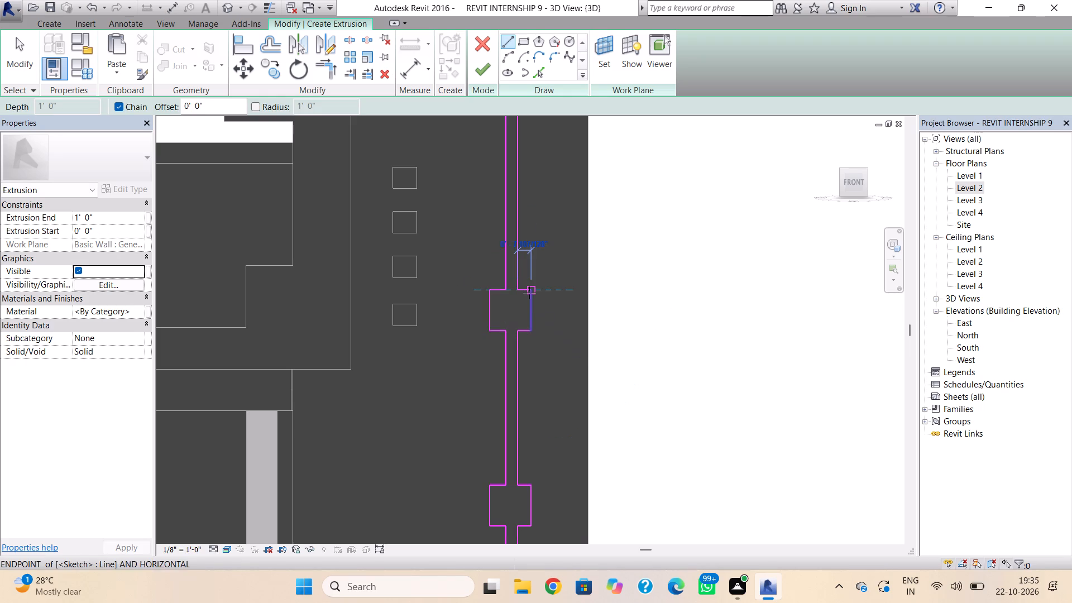
click(529, 293)
middle_drag(532, 374, 503, 490)
scroll(530, 389, down, 1)
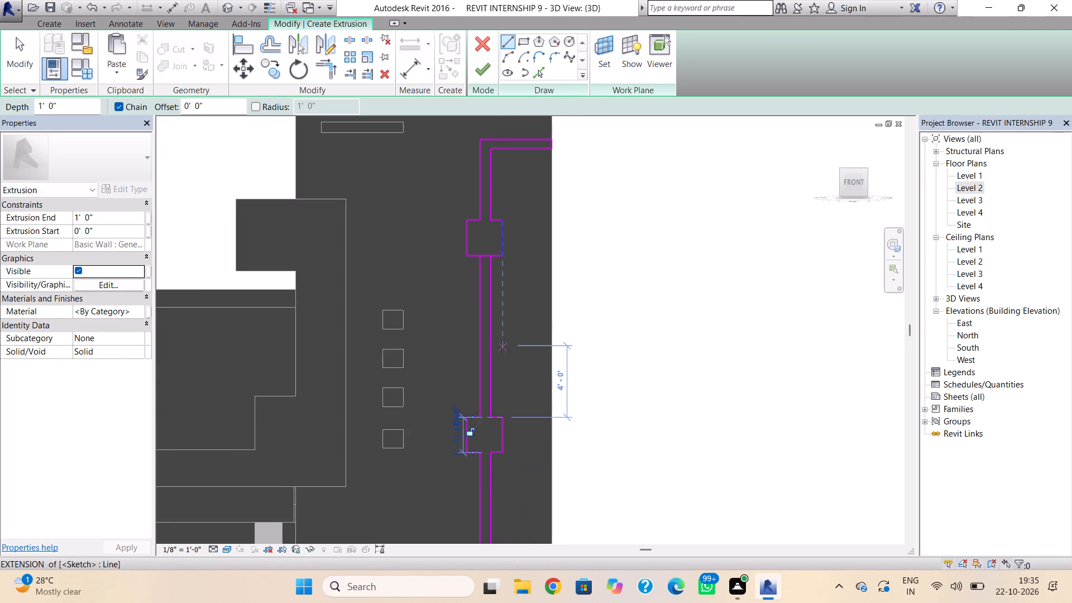
key(Escape)
key(Escape)
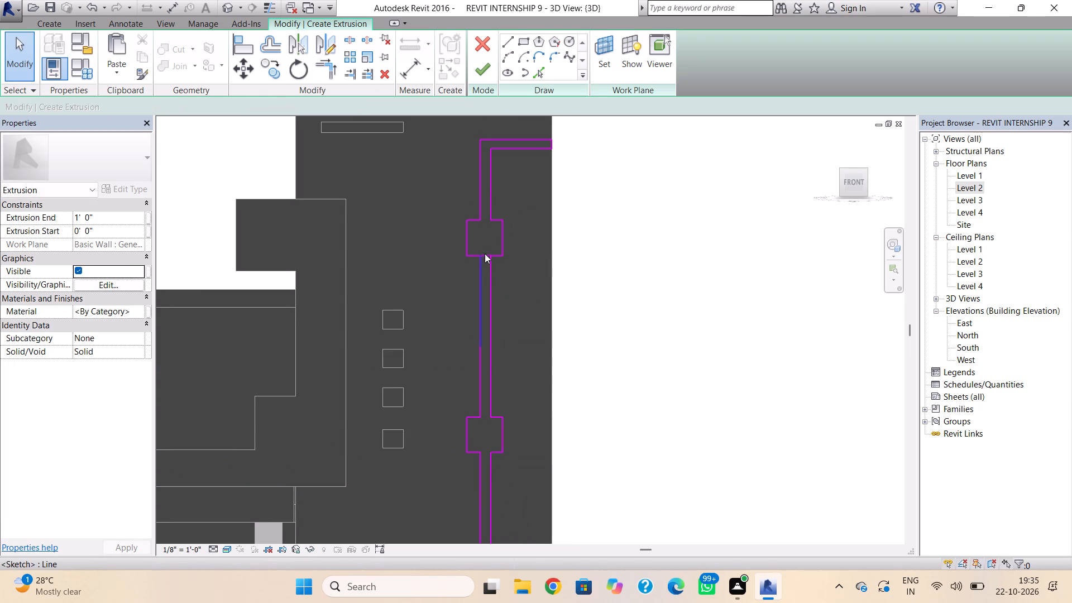
Replace the first square's bottom edge with two short lines, leaving the opening to the strip below.
click(485, 253)
key(Escape)
scroll(509, 305, up, 1)
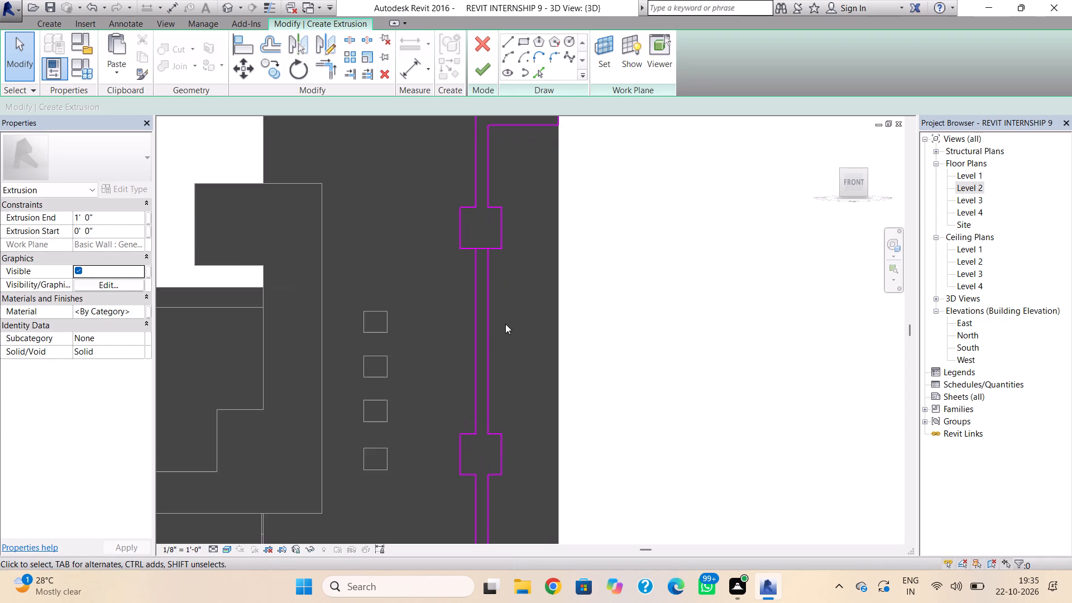
middle_drag(501, 343, 491, 410)
click(471, 316)
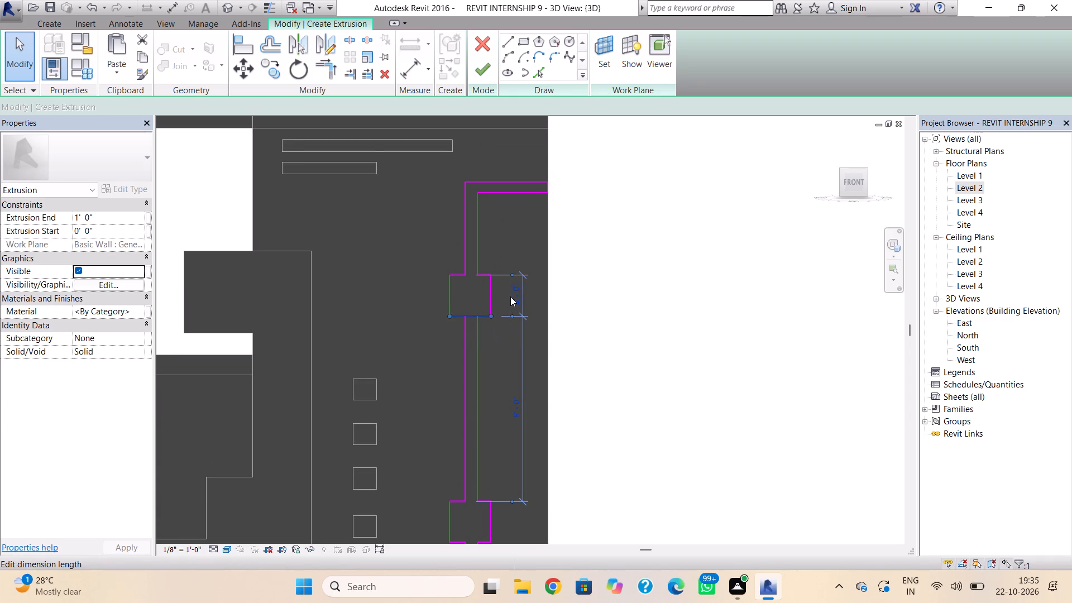
key(Delete)
drag(505, 43, 507, 50)
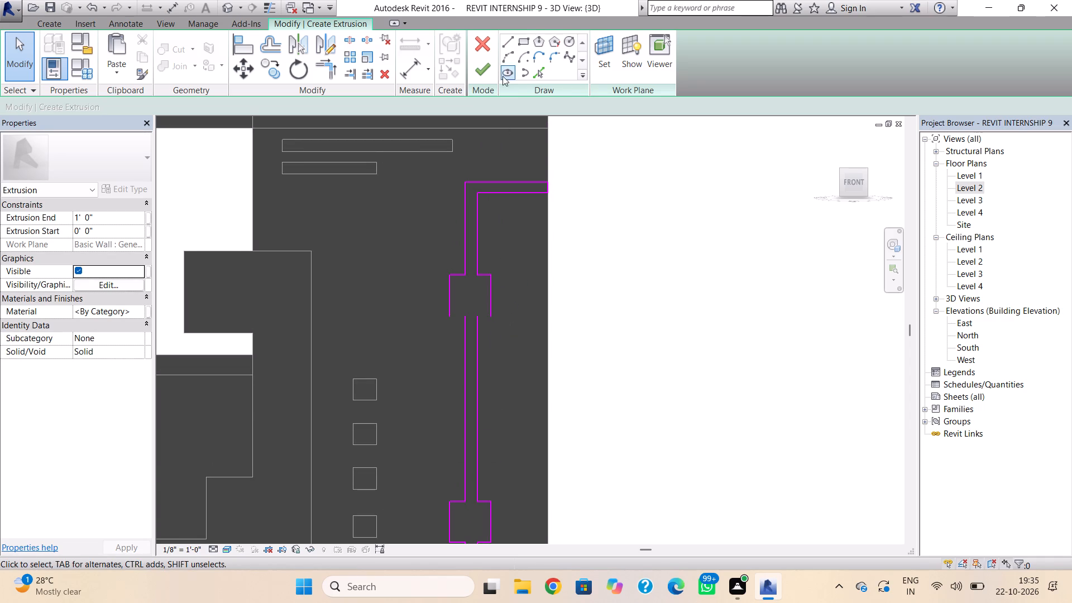
click(503, 40)
click(451, 317)
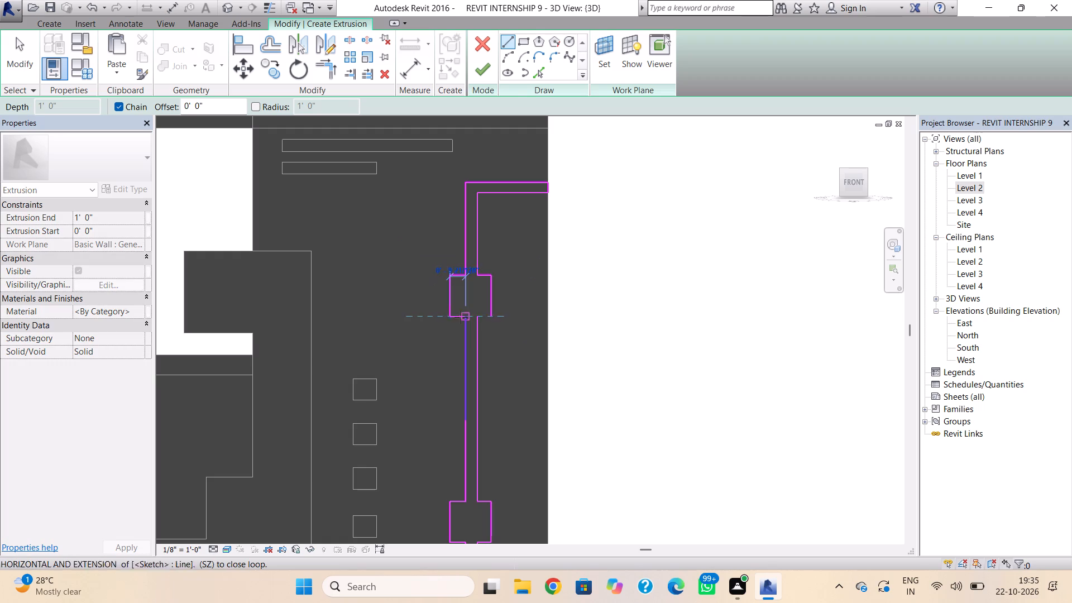
click(463, 317)
click(478, 316)
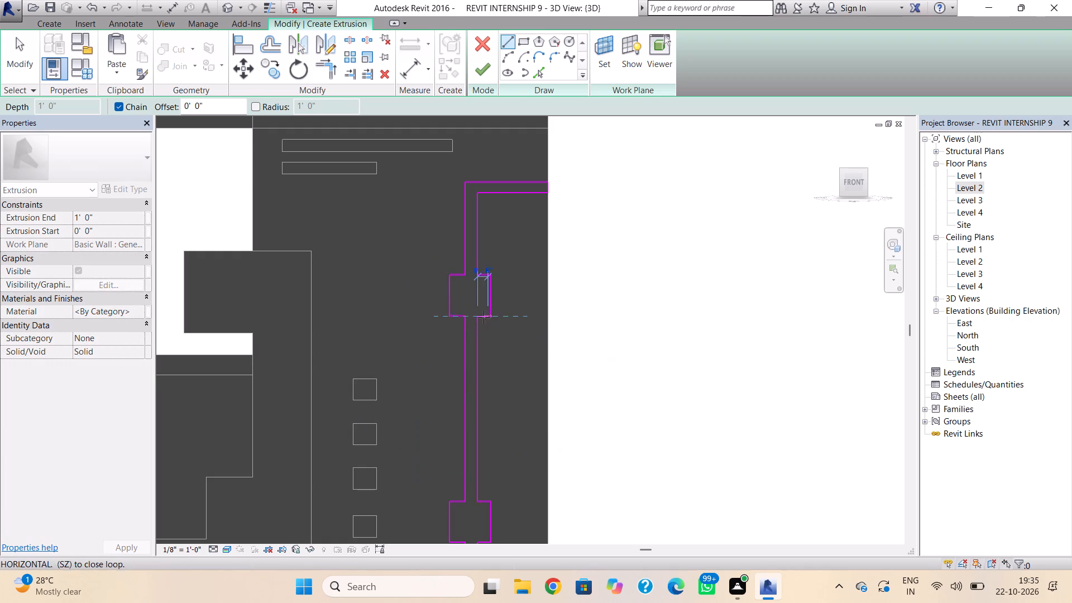
click(487, 317)
key(Delete)
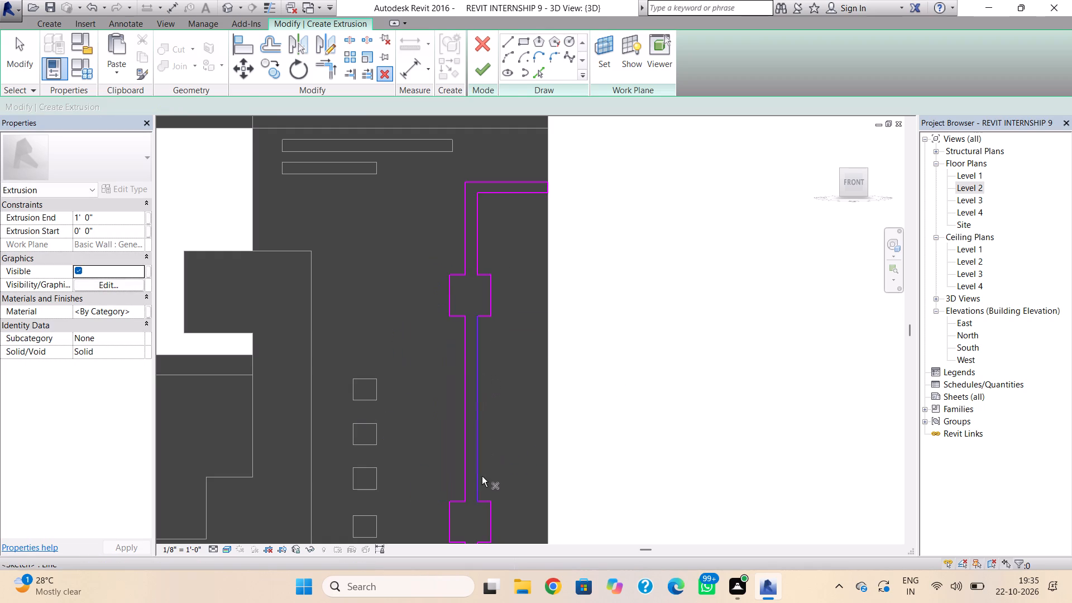
key(Escape)
Finish the extrusion sketch of the vertical band with three linked squares on the front wall and deselect it.
scroll(482, 476, down, 2)
middle_drag(482, 406, 482, 380)
scroll(482, 395, down, 1)
middle_drag(480, 429, 490, 300)
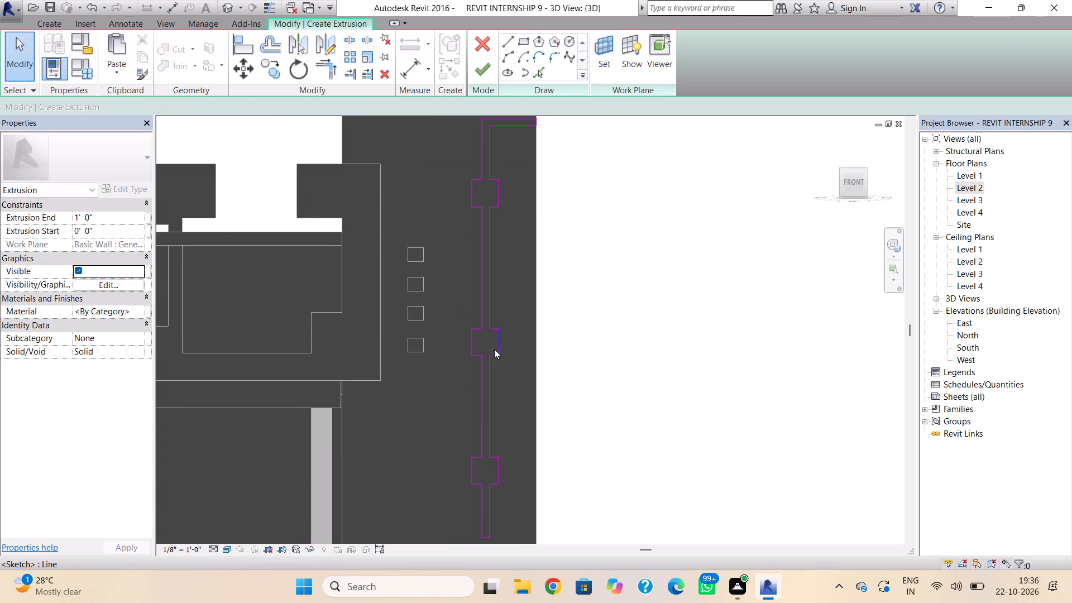
scroll(494, 356, down, 1)
click(482, 72)
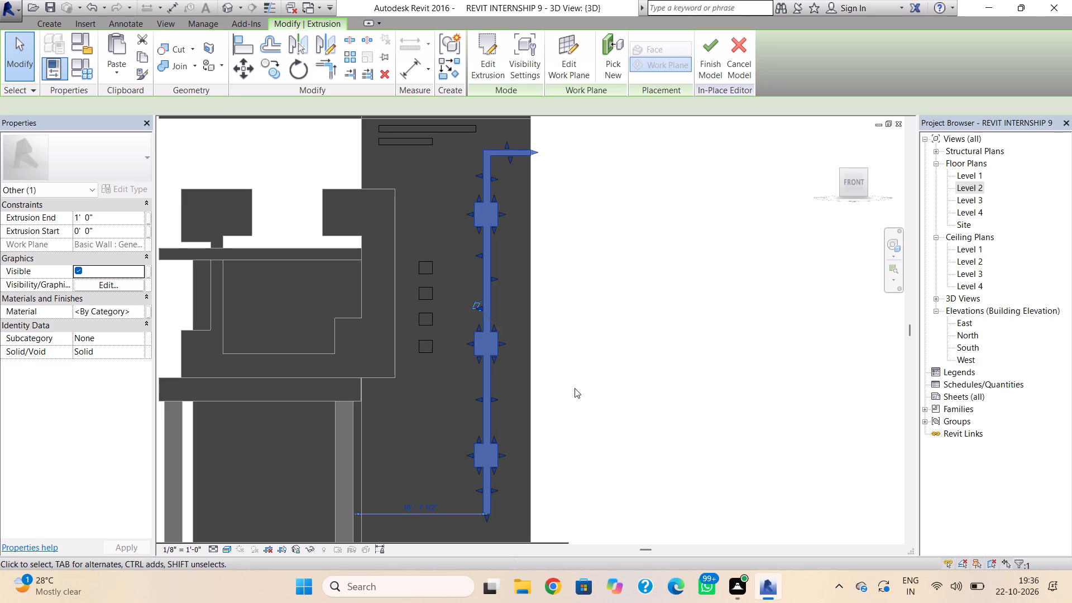
key(Escape)
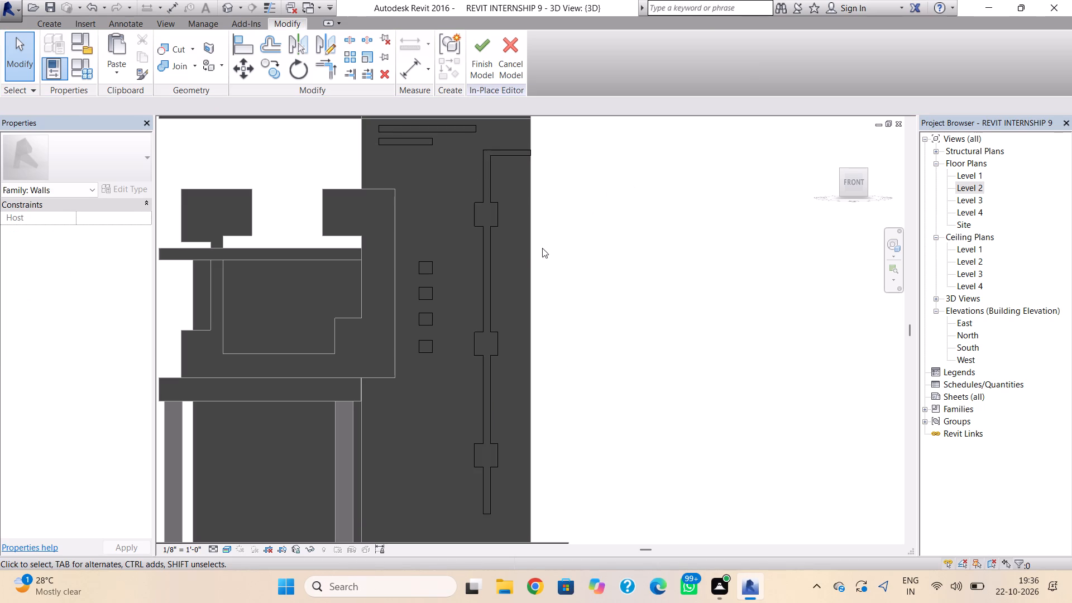
Reassign the vertical band extrusion's work plane by picking the tall front wall's face as the new plane.
click(498, 218)
double_click(498, 218)
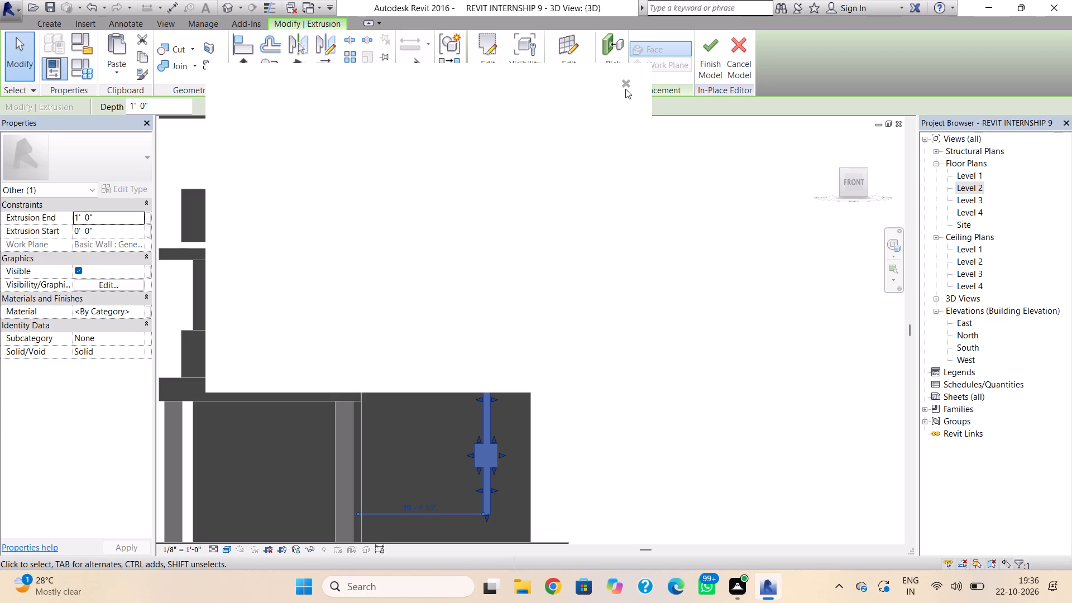
click(627, 78)
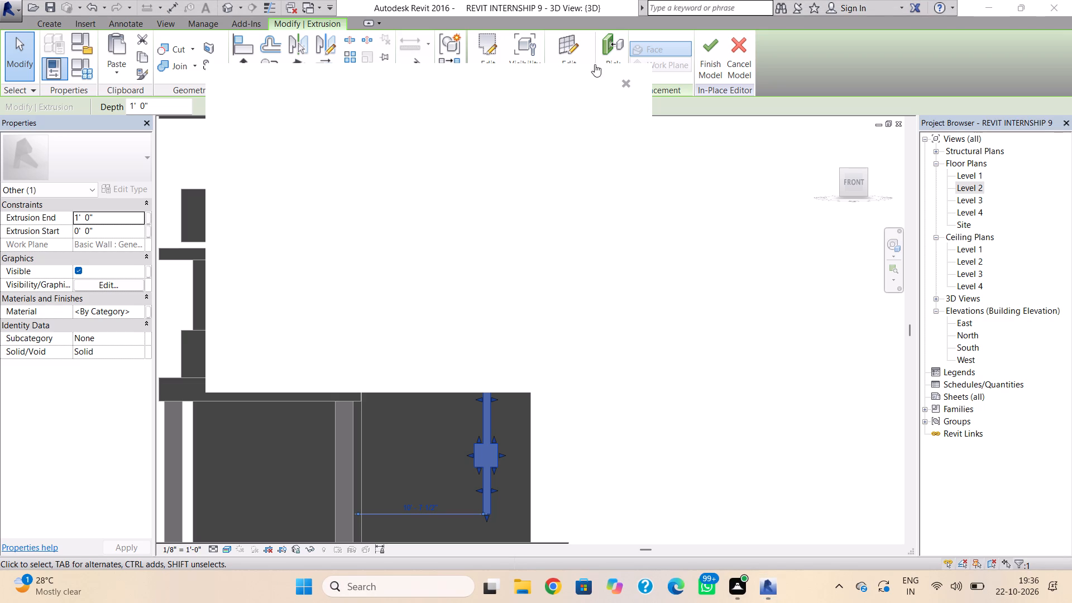
click(573, 52)
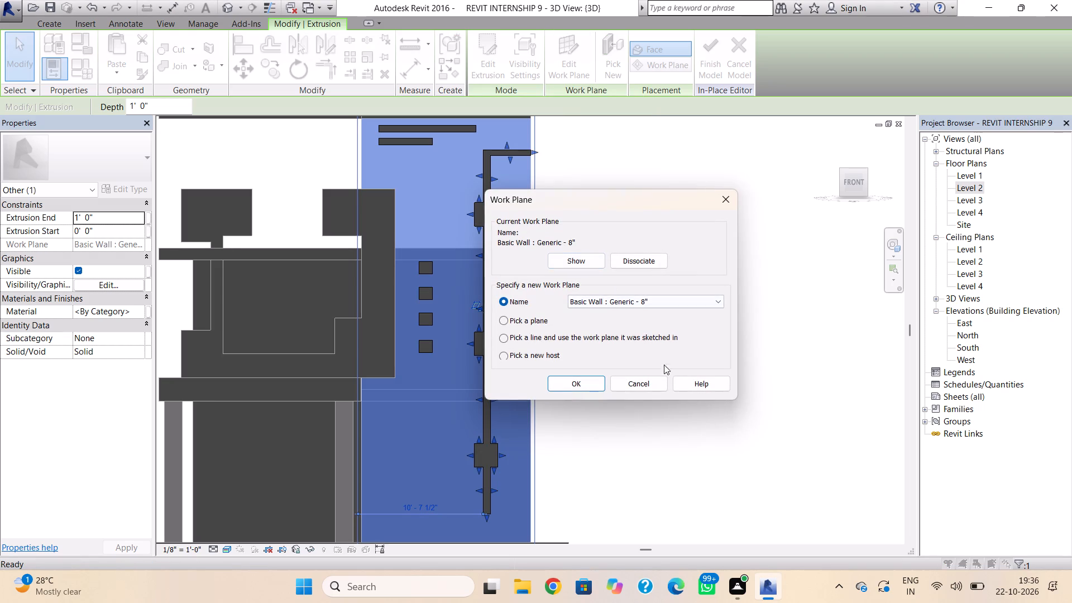
click(504, 318)
click(566, 384)
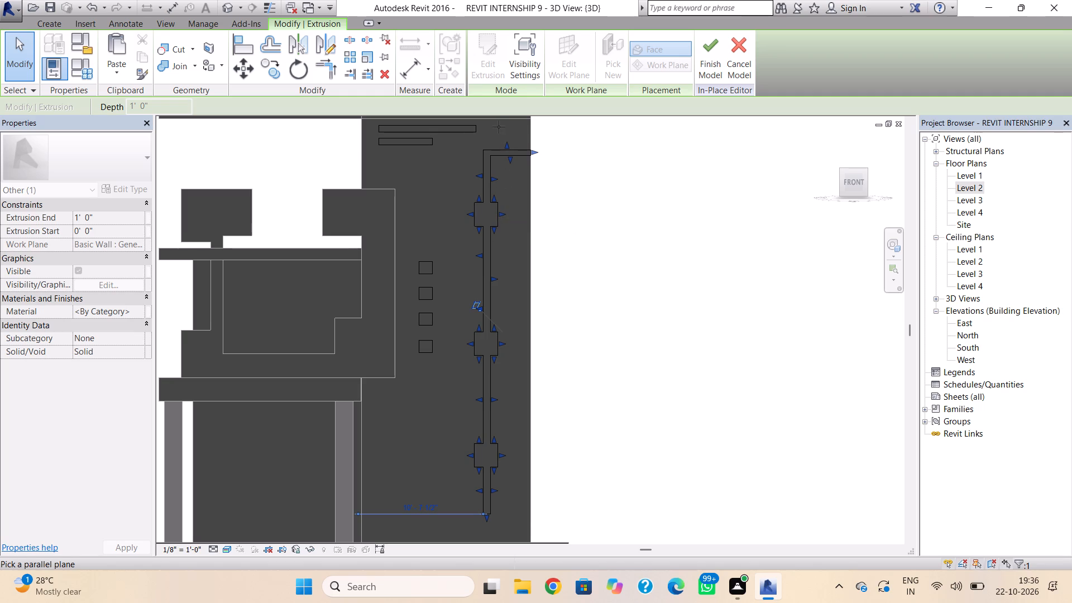
middle_drag(499, 133, 513, 247)
shift+right_drag(515, 248, 447, 310)
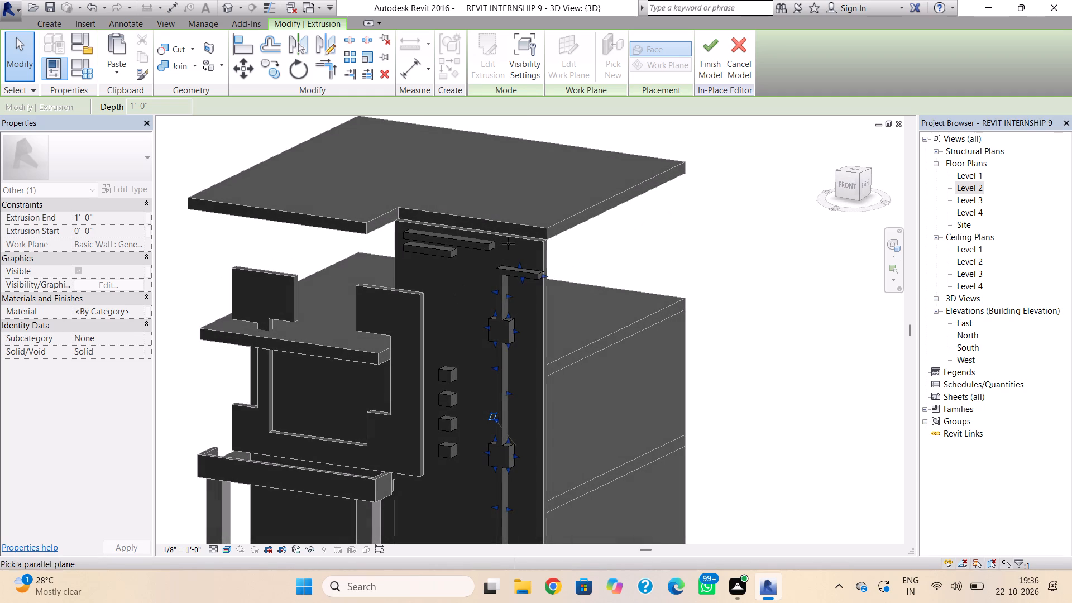
click(524, 245)
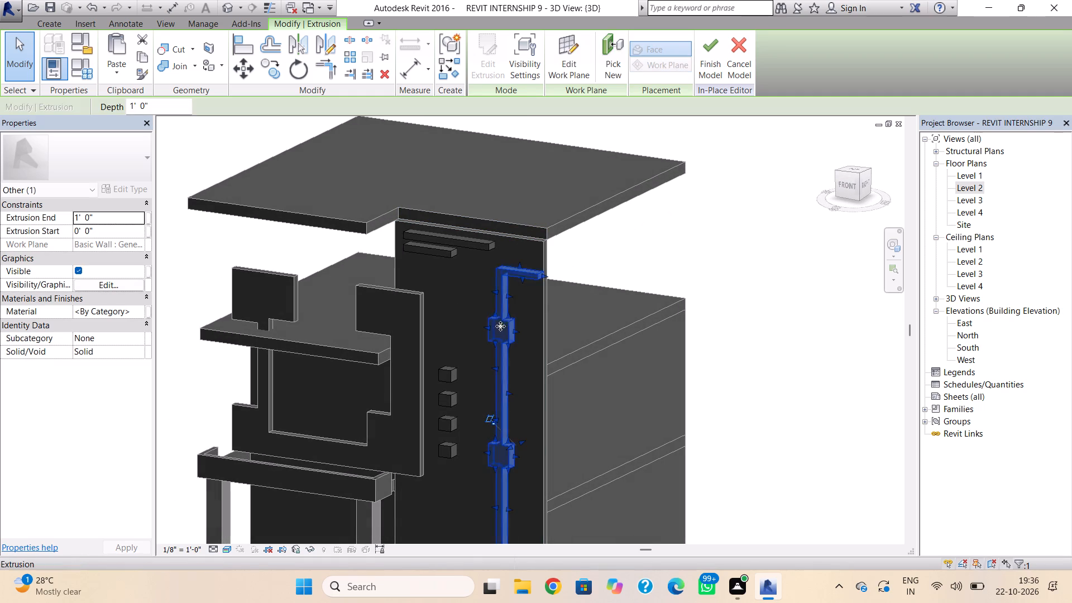
key(Escape)
Edit the band's sketch and replace the top square's outer vertical edge with a 2' 0" line joining its horizontal edges.
double_click(508, 328)
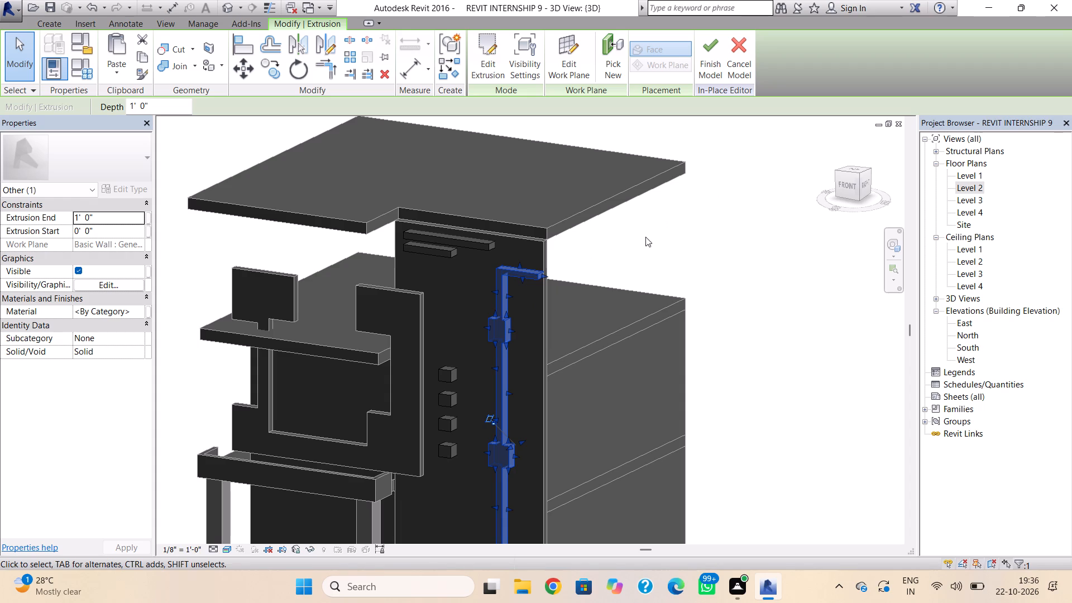
click(485, 60)
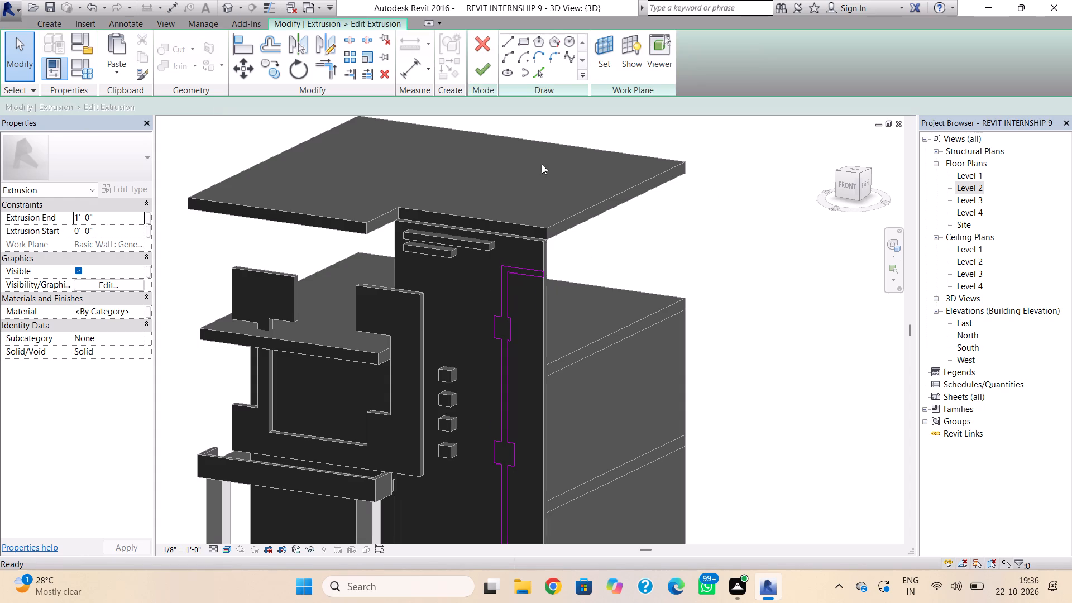
shift+right_drag(519, 330, 594, 284)
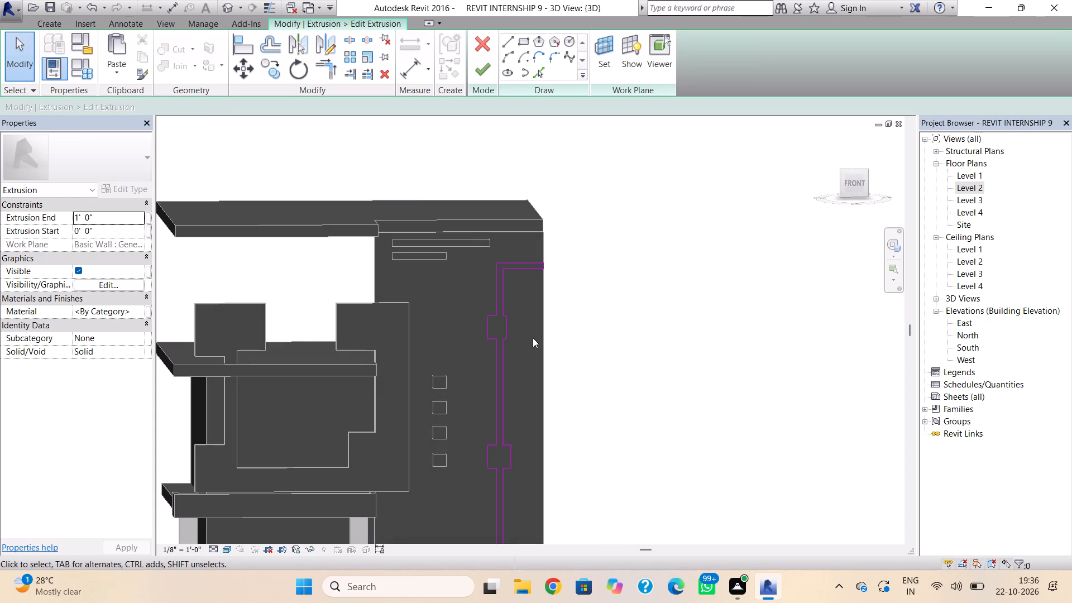
click(510, 329)
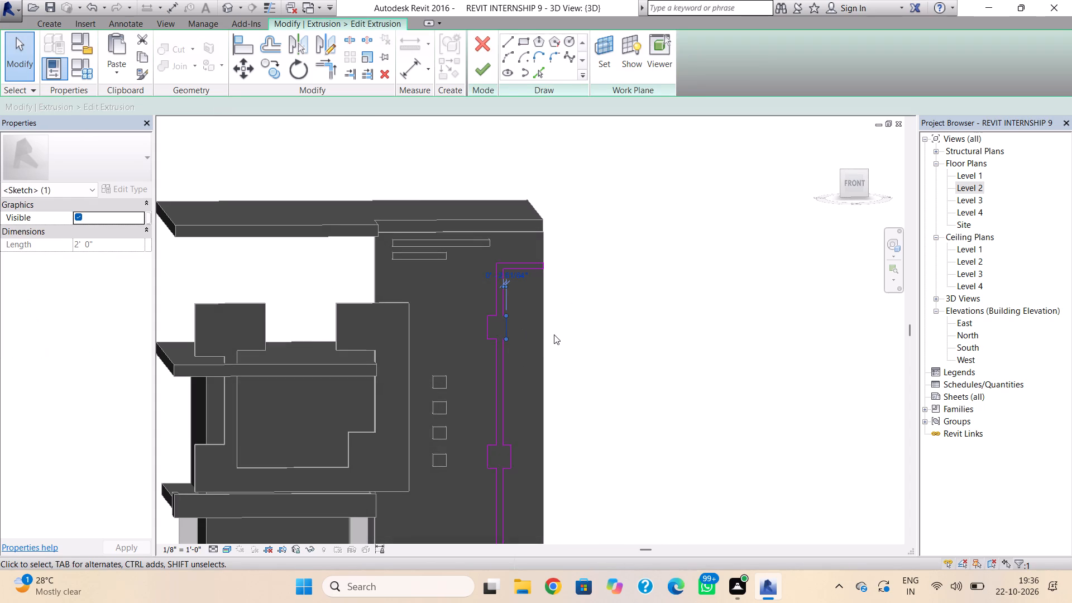
key(Right)
key(Right)
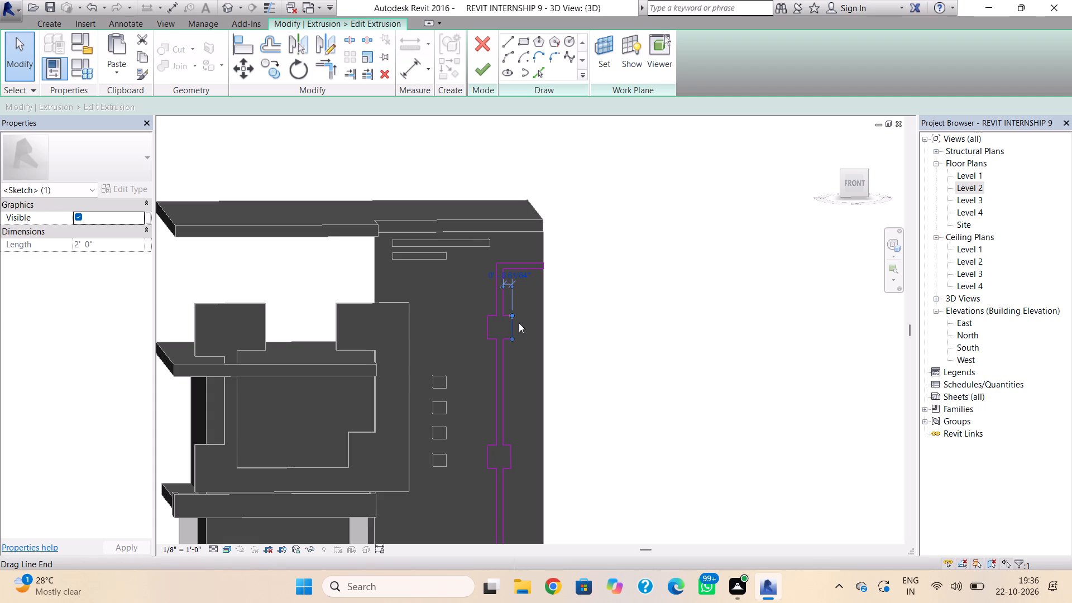
key(Delete)
click(505, 33)
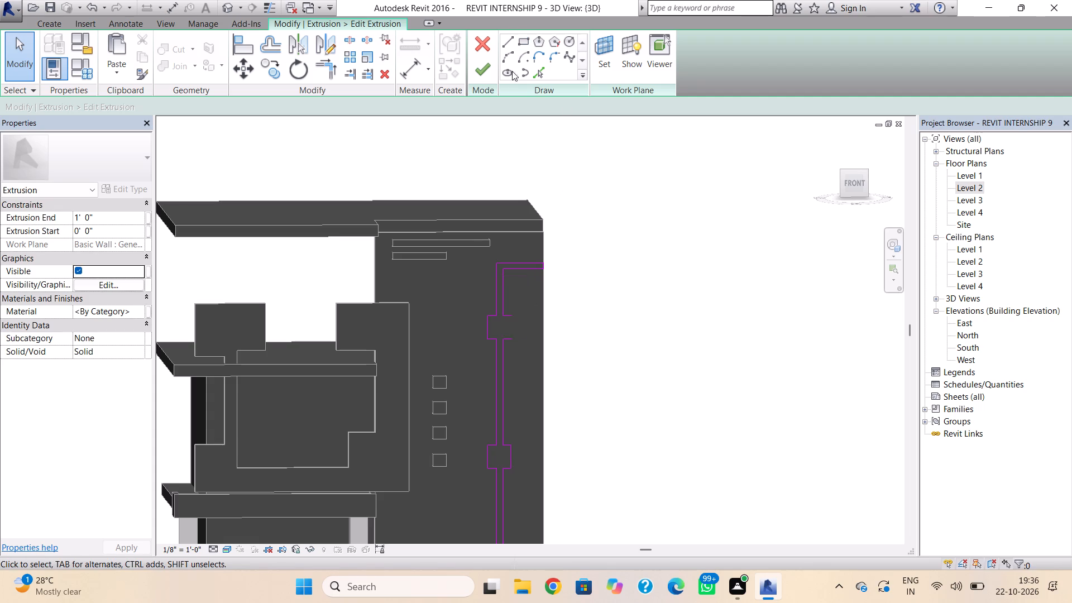
click(505, 44)
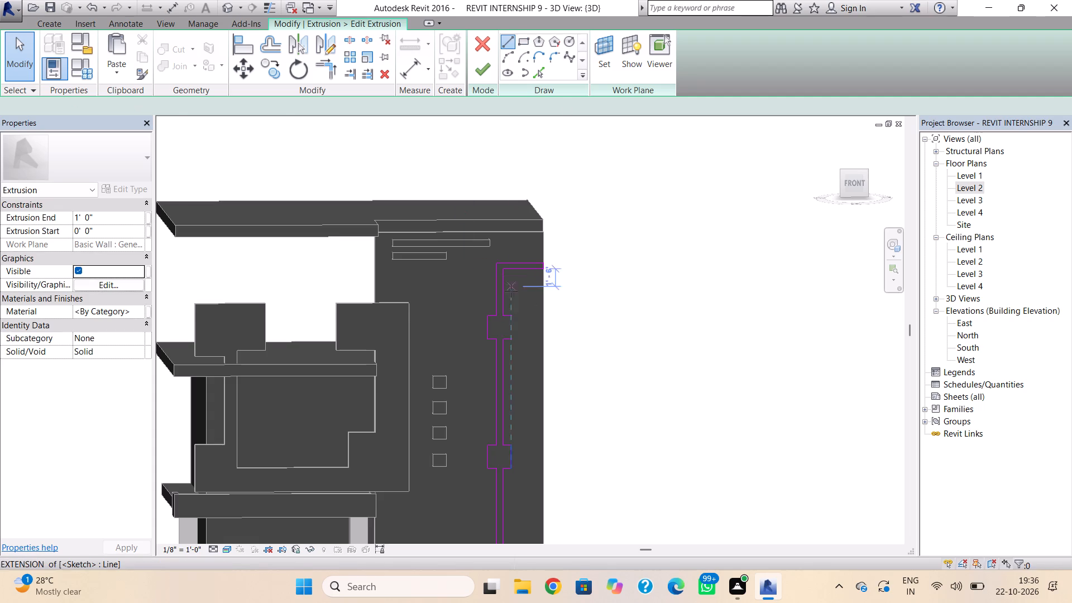
click(511, 315)
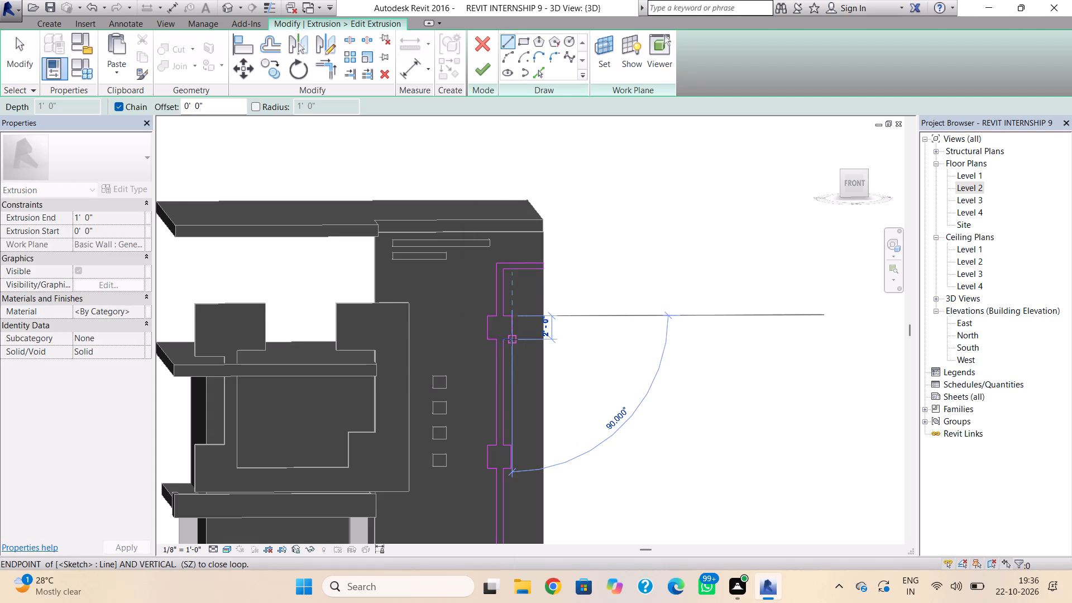
click(511, 339)
key(Escape)
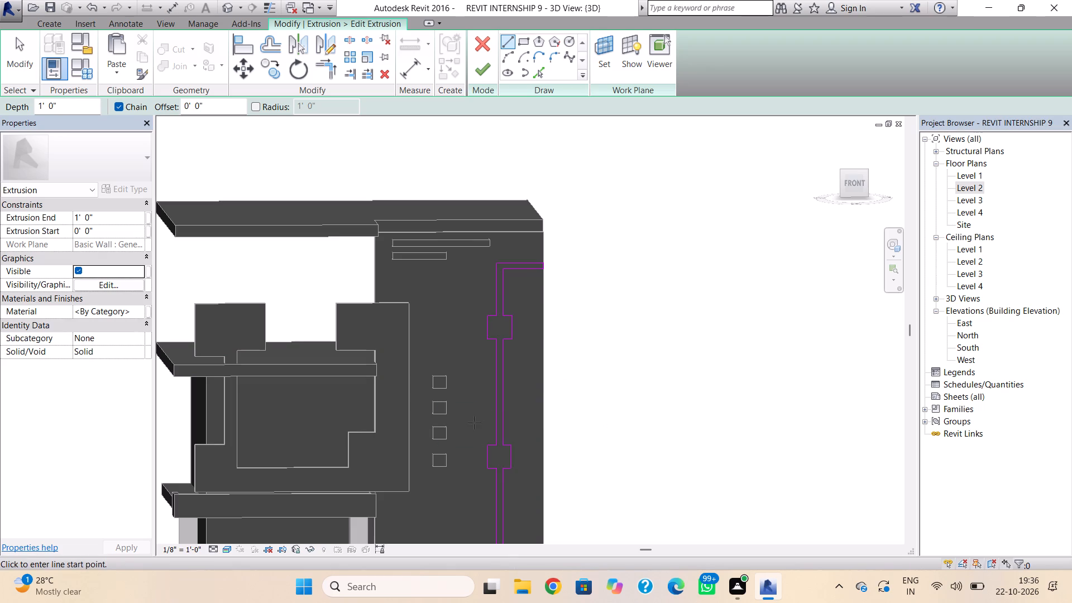
key(Escape)
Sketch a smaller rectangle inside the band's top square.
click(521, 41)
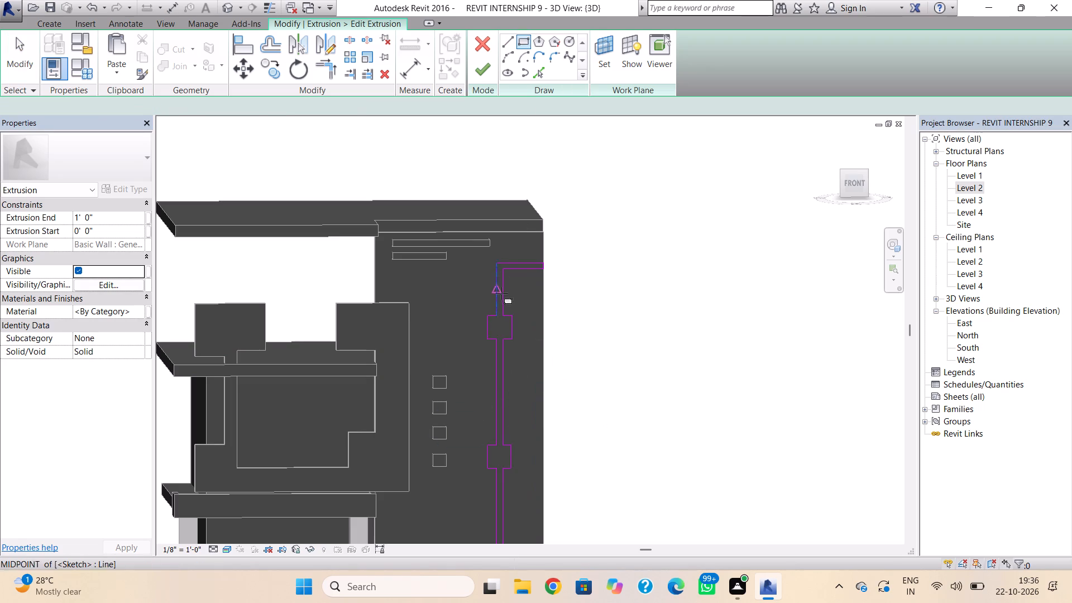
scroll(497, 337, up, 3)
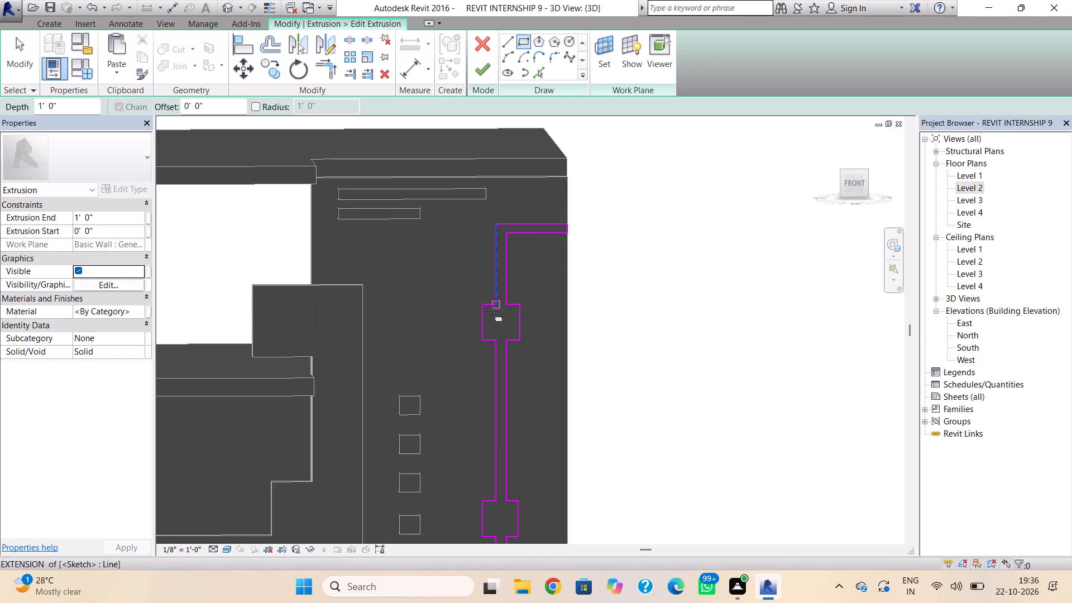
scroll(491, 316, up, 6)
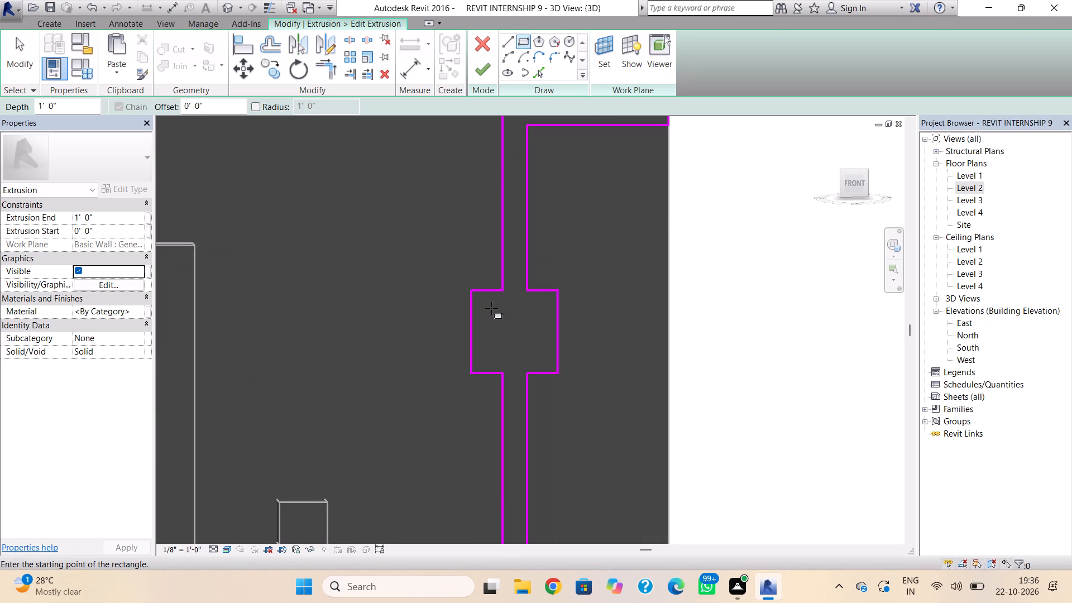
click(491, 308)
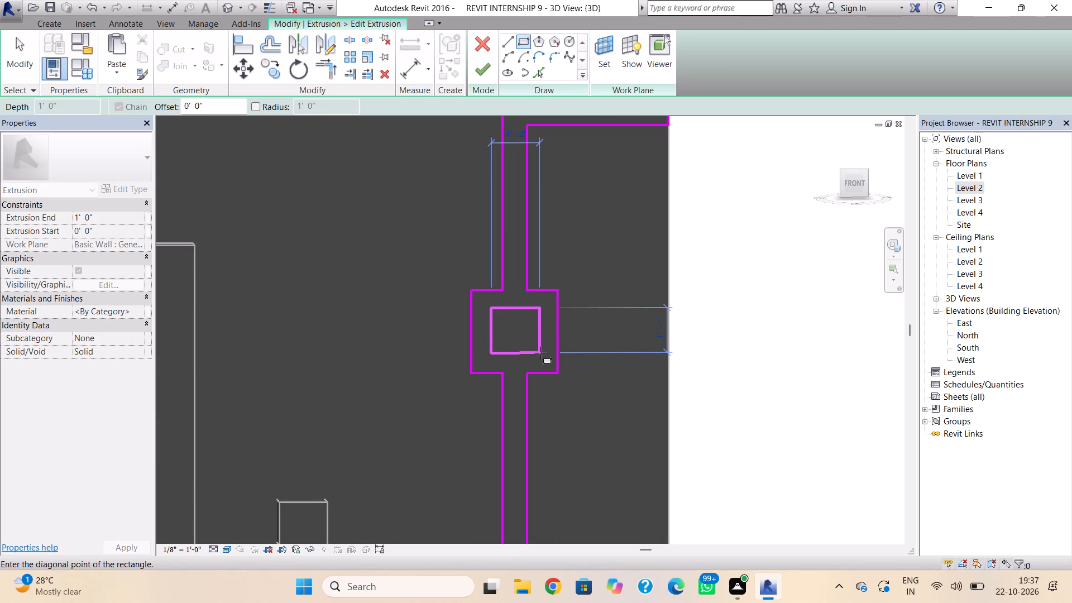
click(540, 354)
Sketch a smaller inner rectangle within the band's middle square, leaving a narrow border all round.
scroll(534, 386, down, 2)
middle_drag(533, 384, 518, 323)
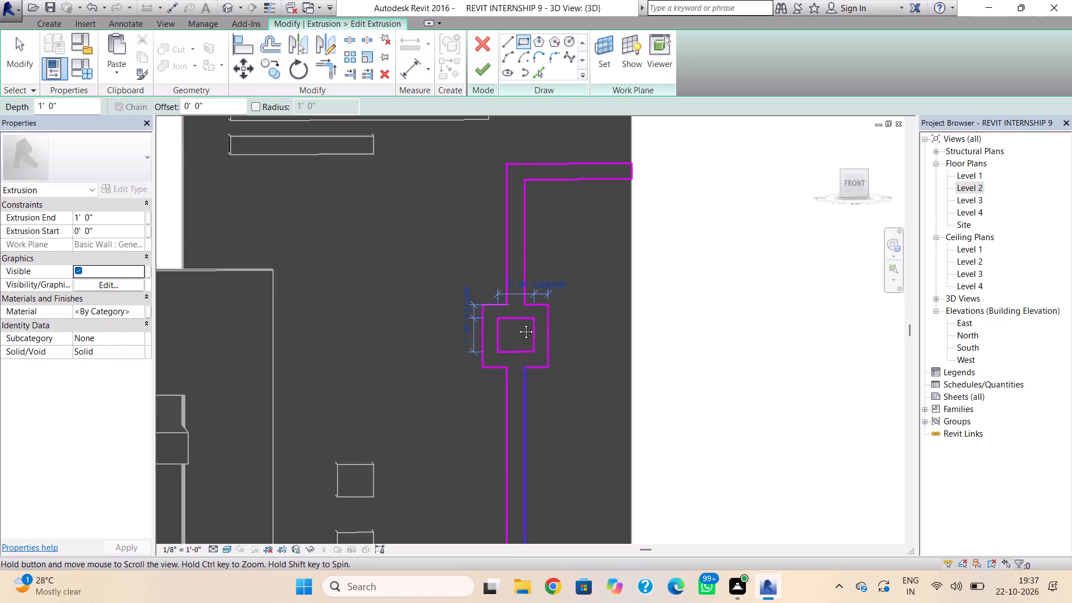
middle_drag(518, 323, 508, 218)
middle_drag(523, 411, 511, 277)
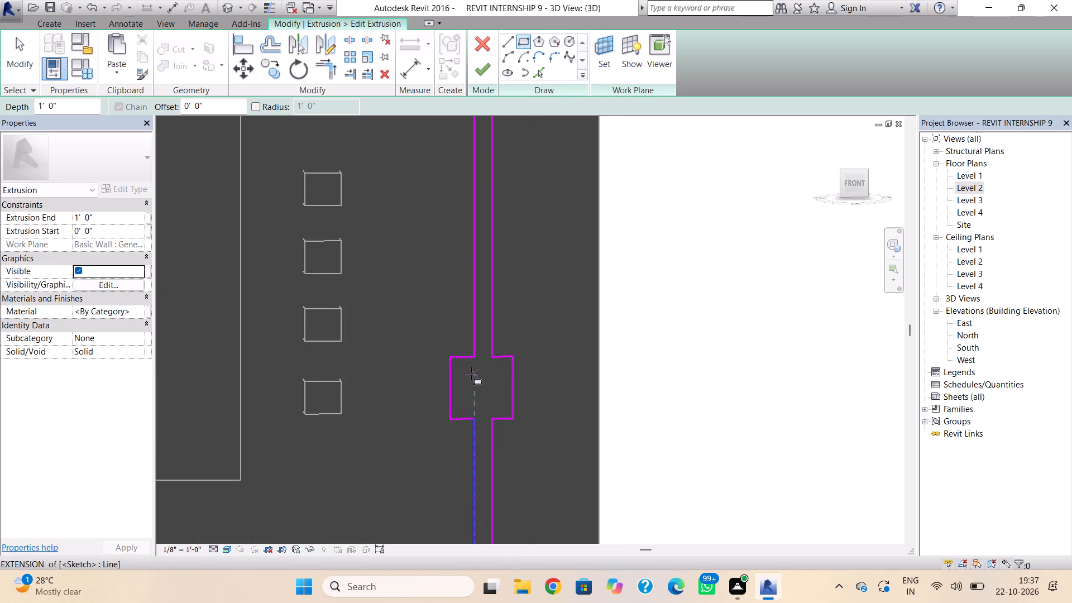
click(463, 366)
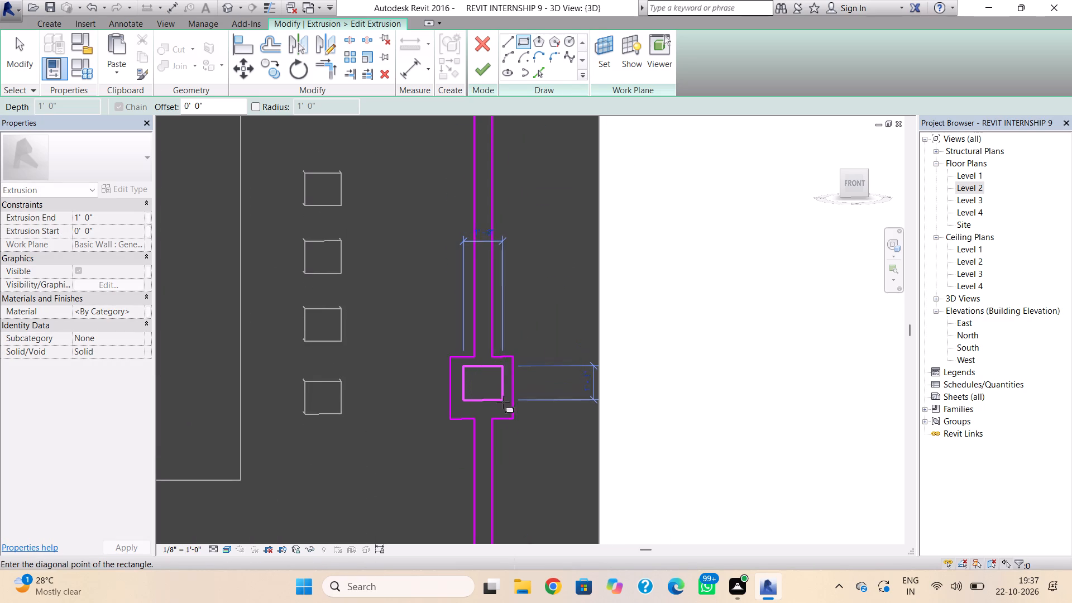
click(504, 408)
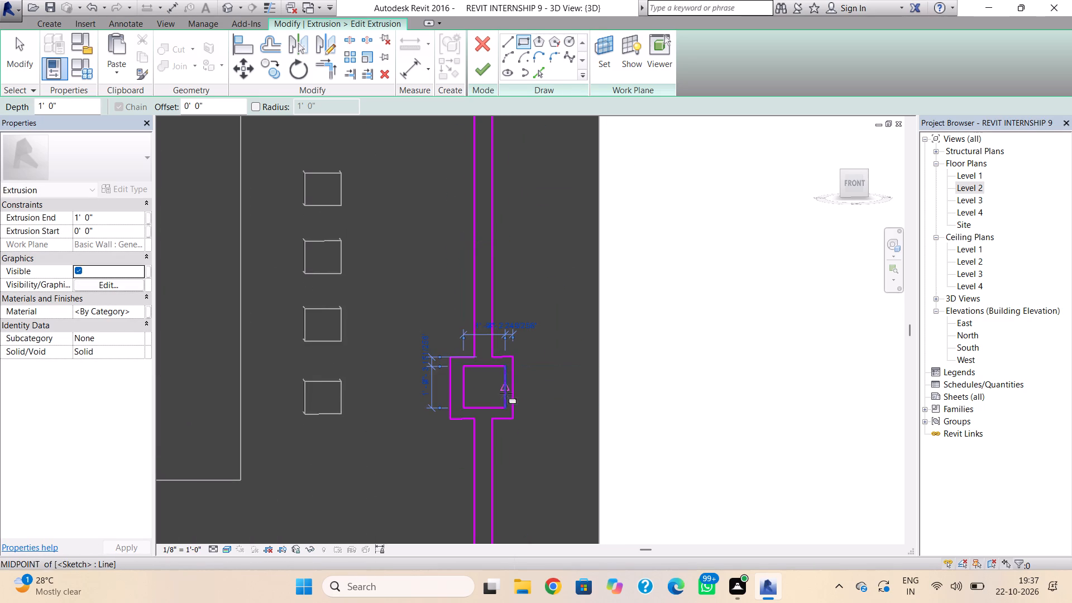
key(Escape)
Sketch a matching inner rectangle within the band's bottom square and end the rectangle command.
scroll(511, 385, down, 2)
middle_drag(507, 388, 492, 289)
scroll(505, 447, down, 1)
middle_drag(505, 449, 507, 385)
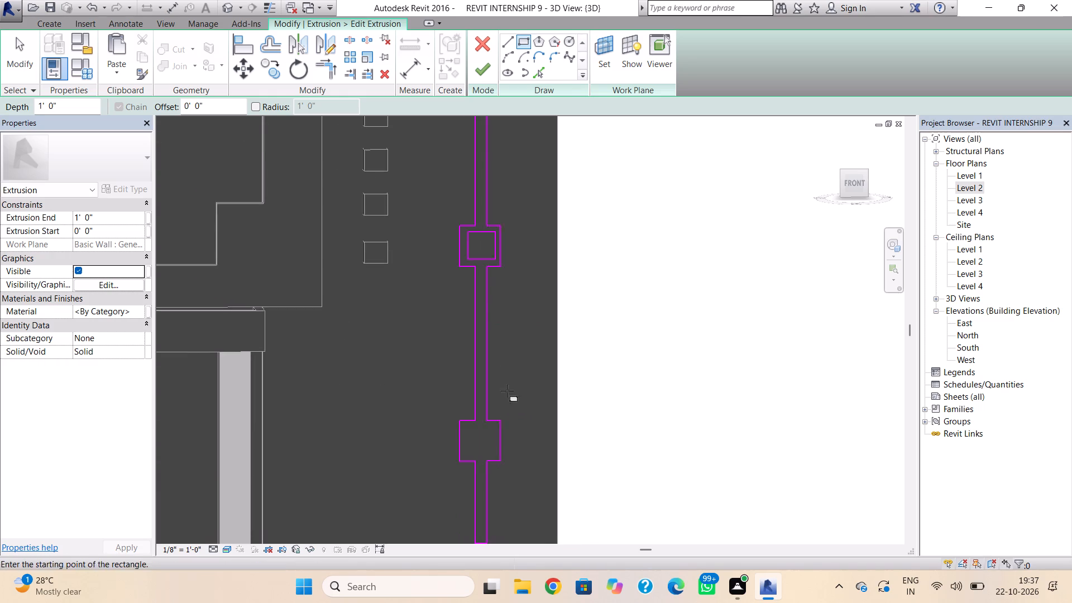
click(470, 431)
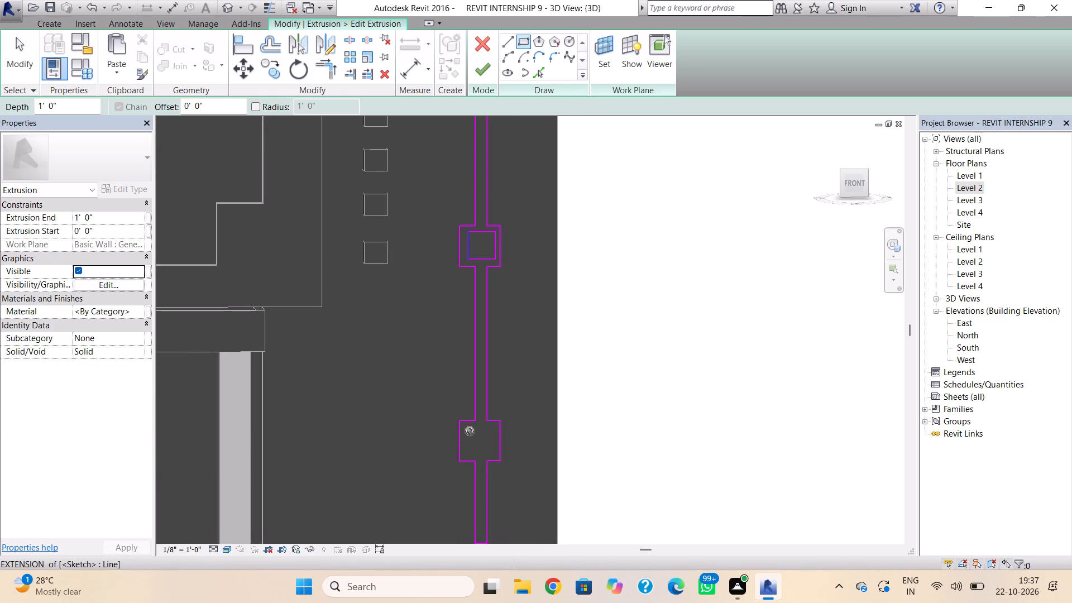
click(494, 454)
key(Escape)
scroll(511, 394, down, 2)
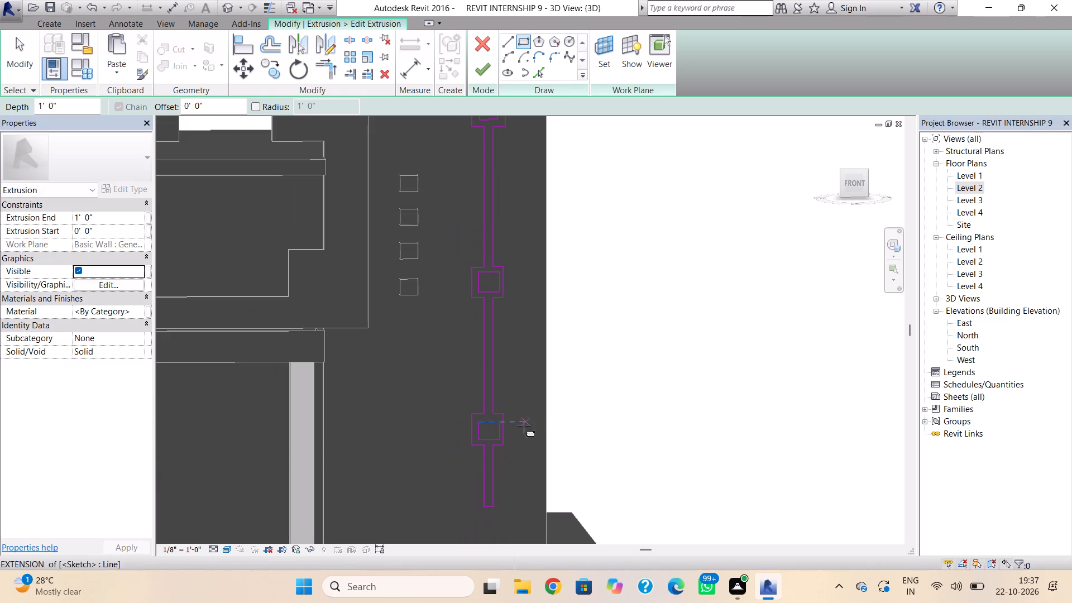
key(Escape)
middle_drag(528, 296, 517, 432)
key(Escape)
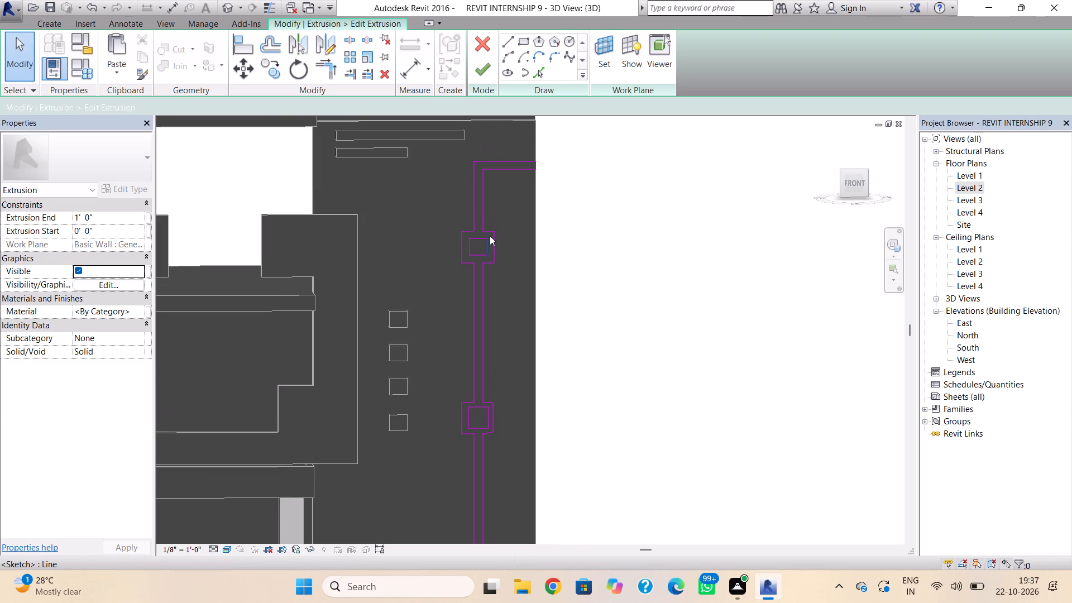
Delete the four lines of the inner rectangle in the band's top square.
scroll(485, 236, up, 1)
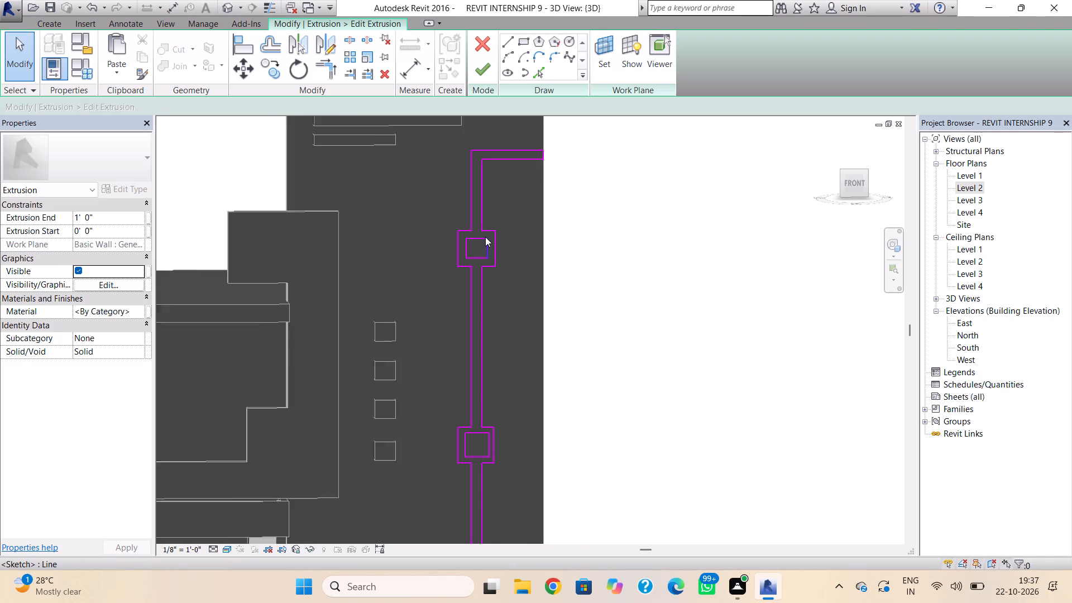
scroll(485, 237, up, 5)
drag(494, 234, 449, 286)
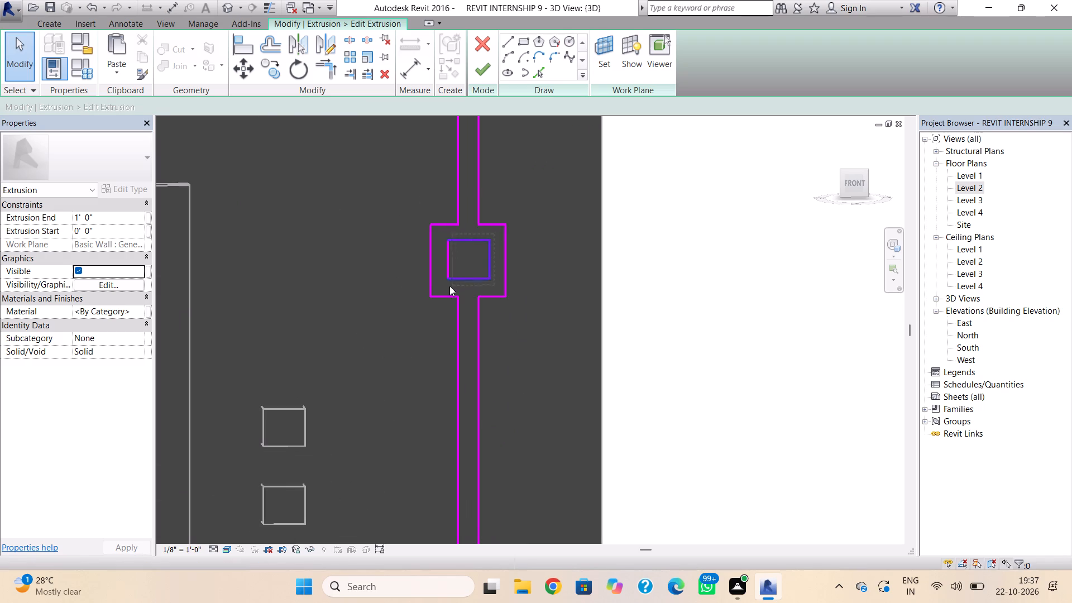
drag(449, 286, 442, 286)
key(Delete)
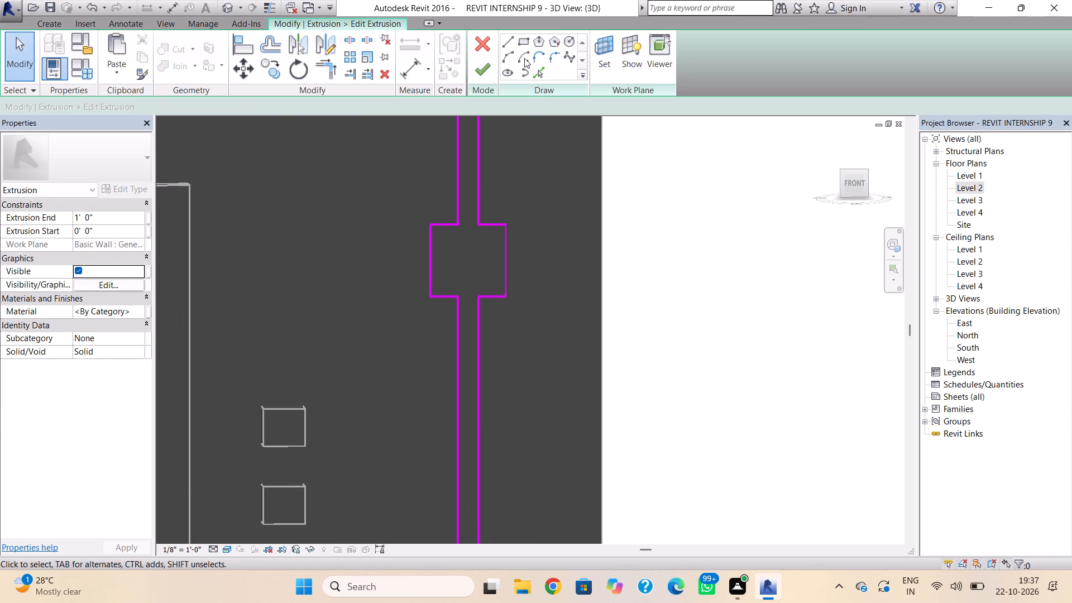
Sketch a new inner rectangle for the band's top square, lined up with the middle square's inner rectangle.
click(521, 42)
scroll(447, 301, down, 1)
middle_drag(453, 292, 462, 236)
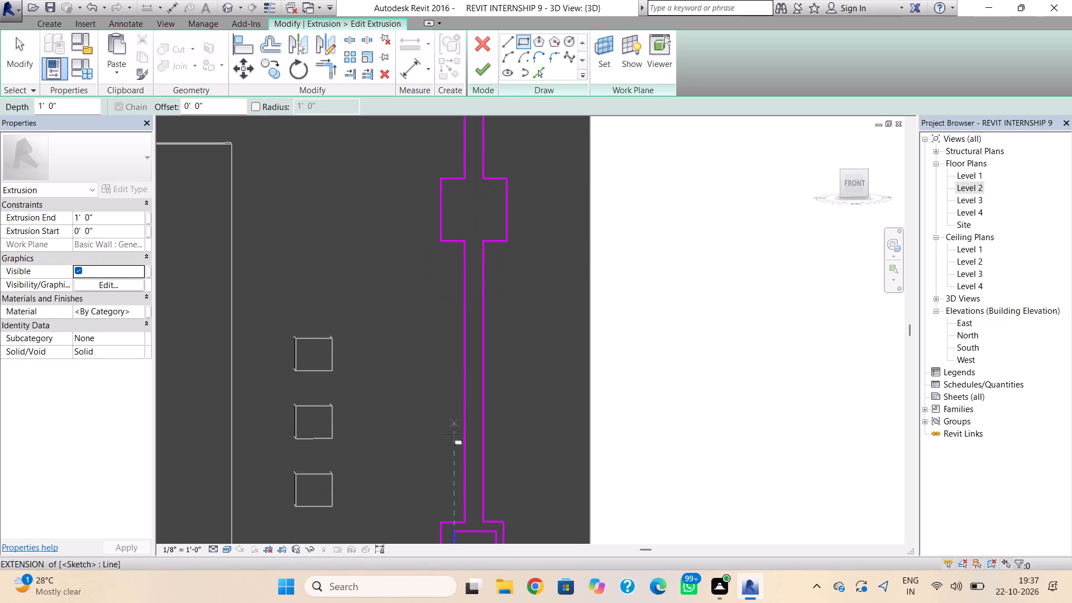
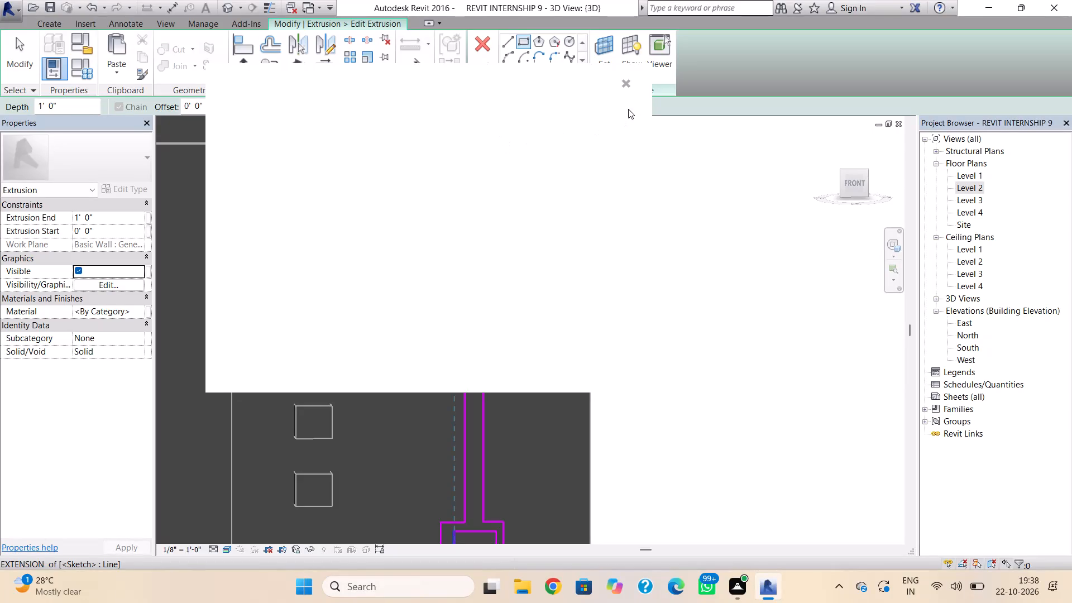
Dismiss the notification card, finish the band's extrusion sketch and deselect the extrusion.
click(623, 81)
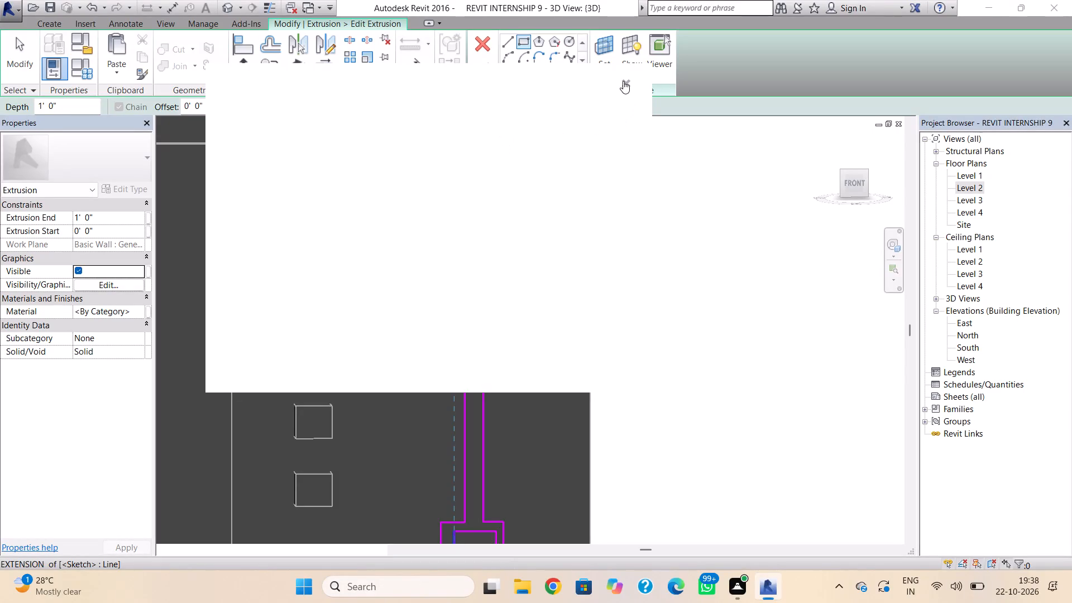
click(489, 69)
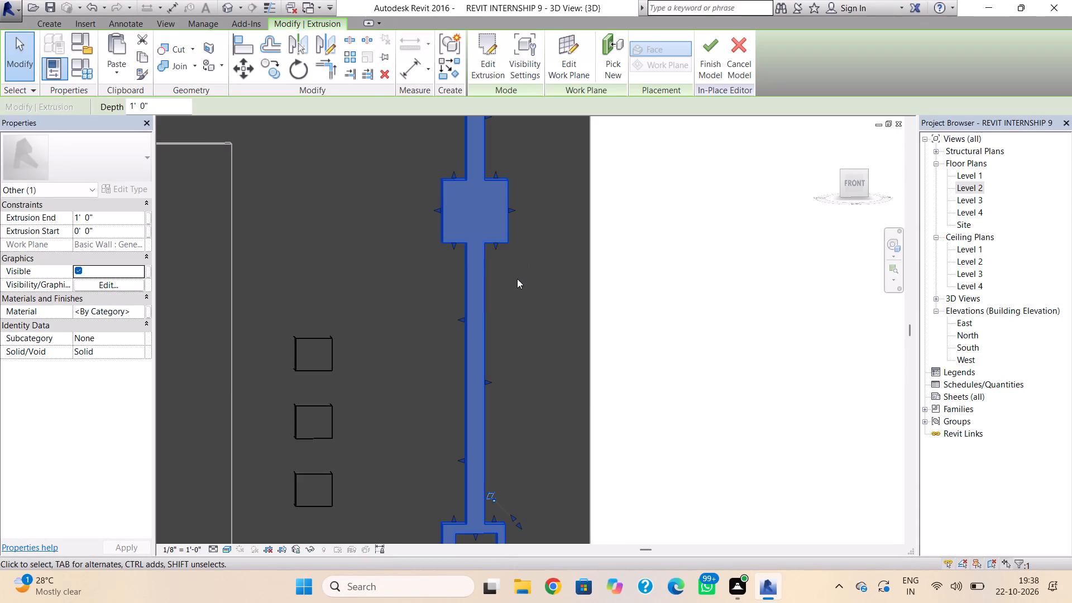
scroll(487, 365, down, 2)
middle_drag(496, 324, 497, 310)
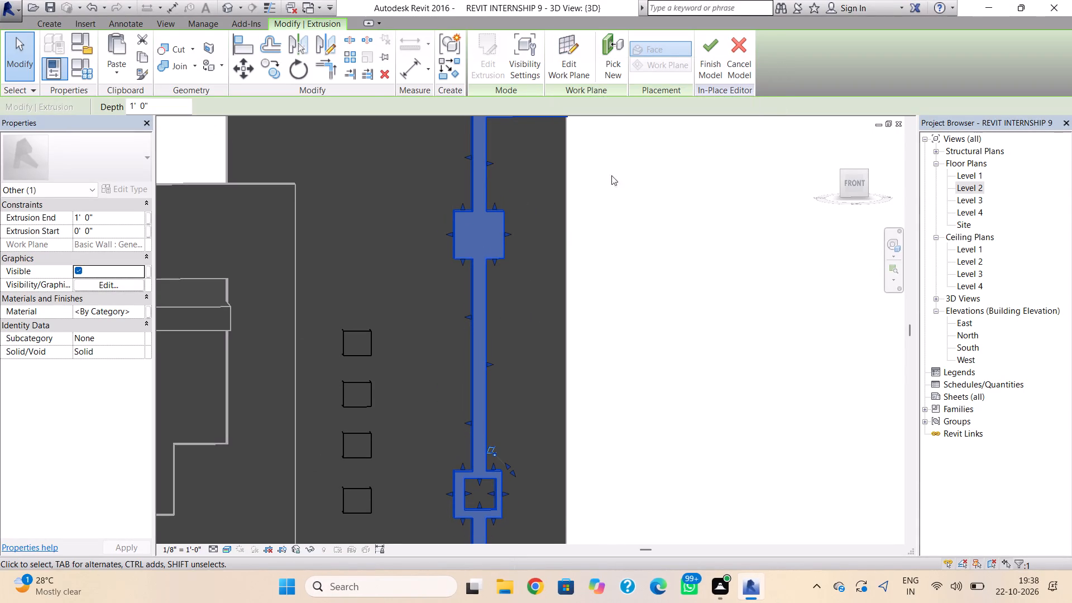
key(Escape)
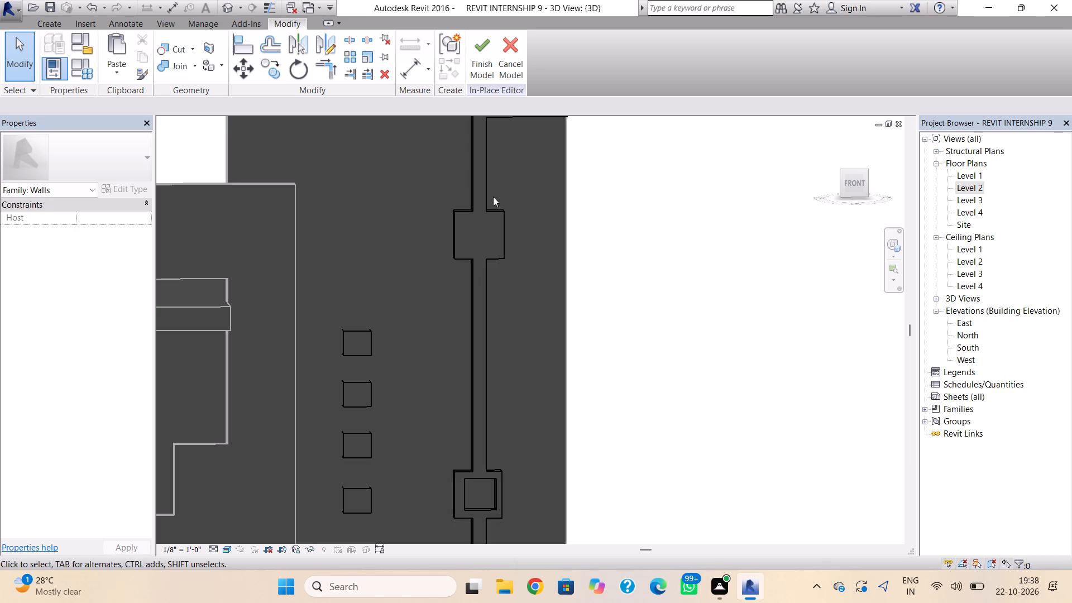
Reopen the band's extrusion sketch and draw an inner rectangle in the top square, lined up with the middle square's inner rectangle.
double_click(491, 212)
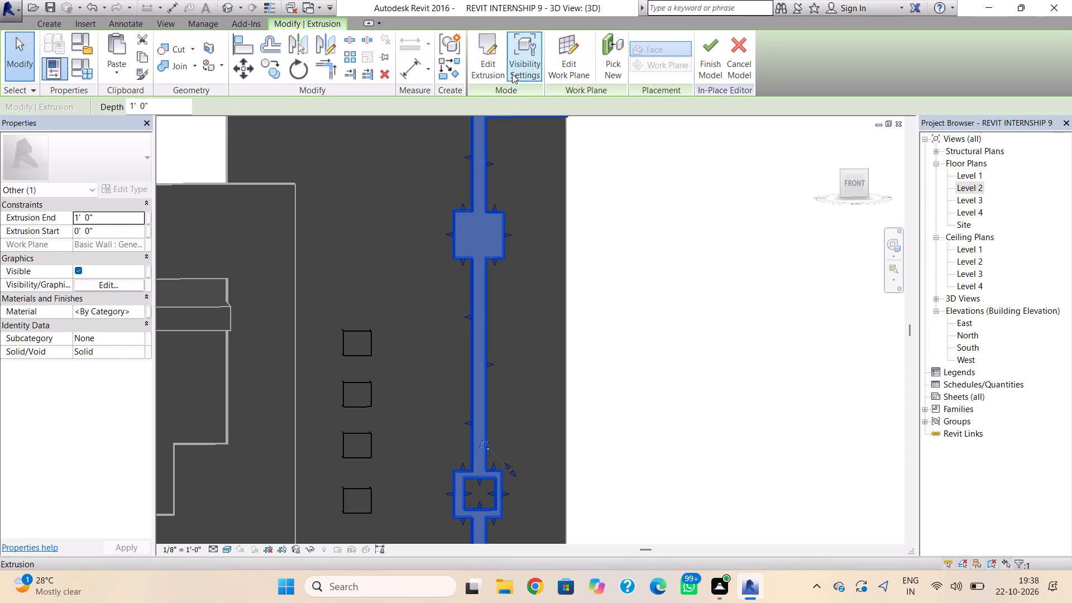
click(499, 50)
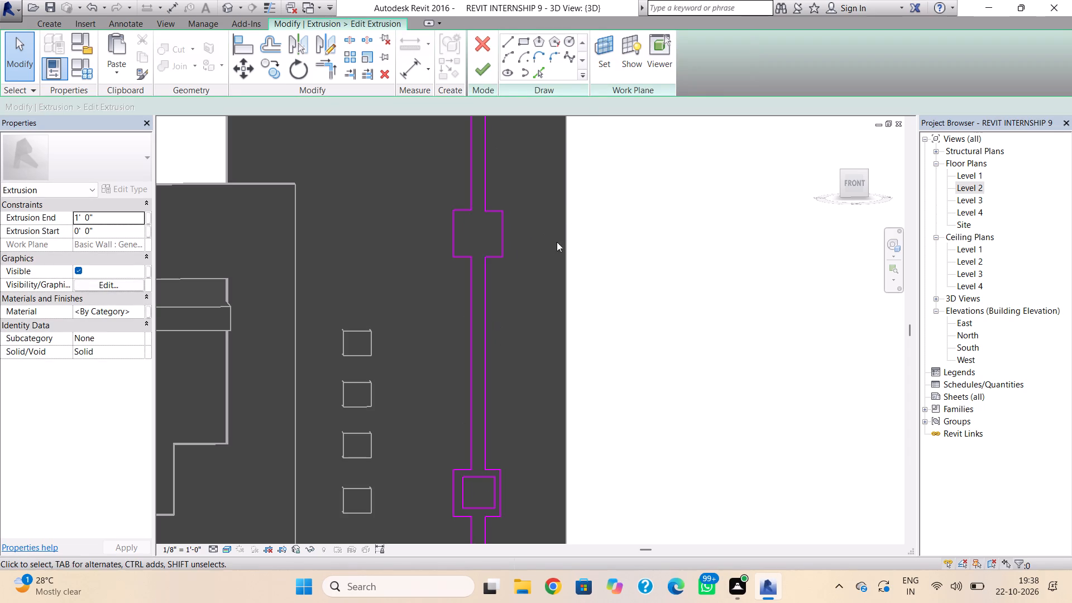
click(527, 47)
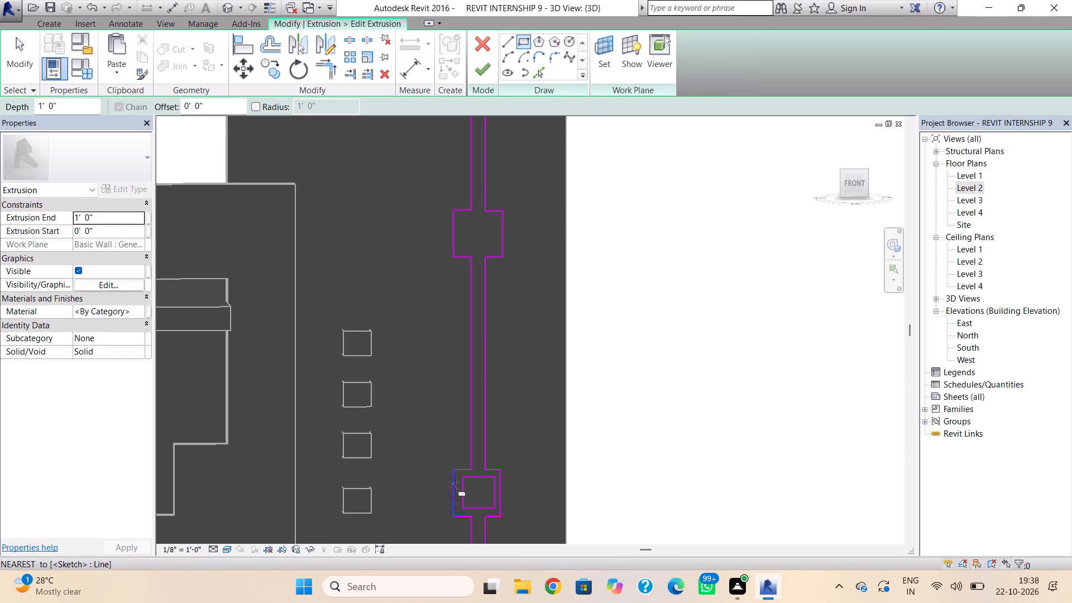
click(465, 221)
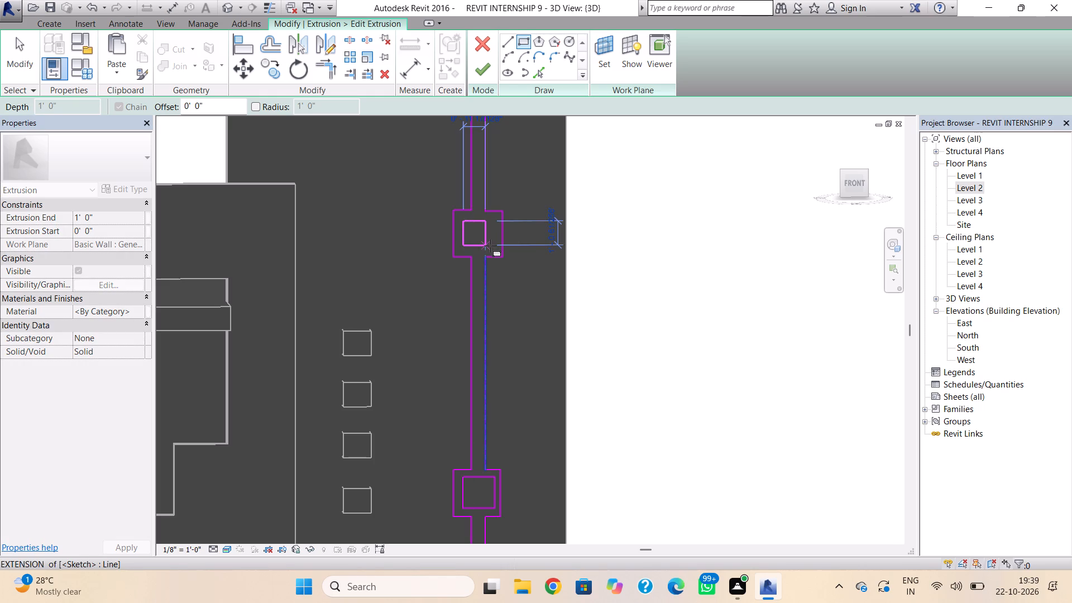
click(491, 246)
key(Escape)
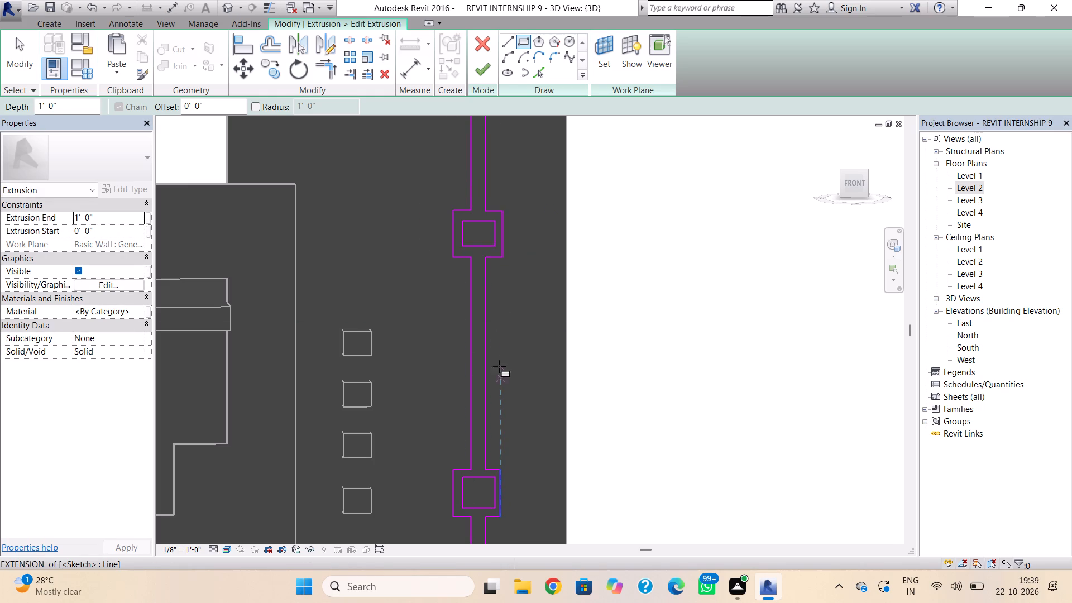
key(Escape)
Nudge the bottom line of the top square's inner rectangle slightly downward and finish the extrusion sketch.
click(482, 244)
key(Down)
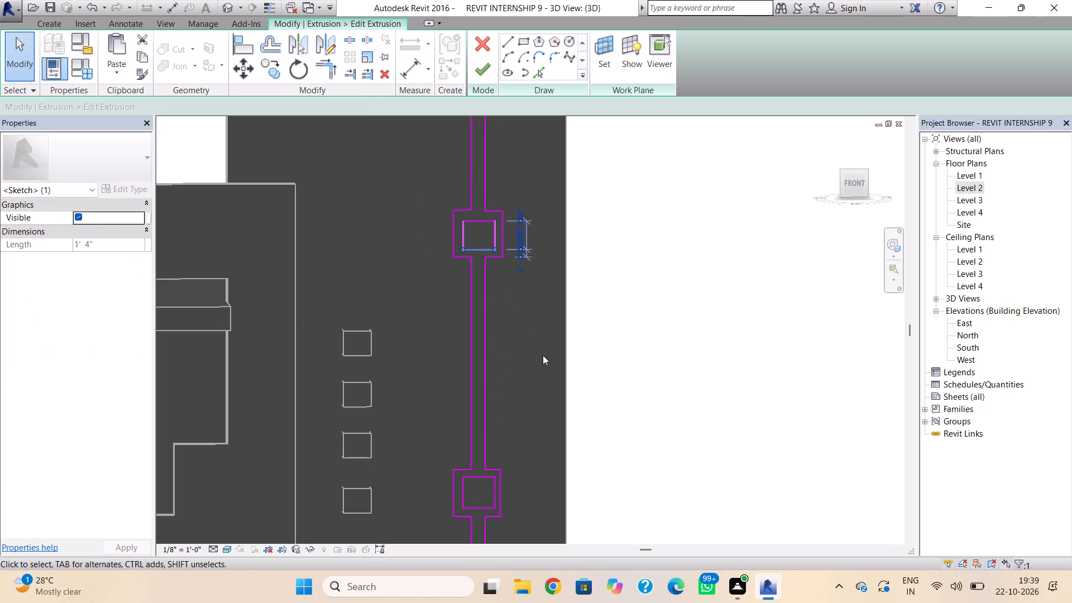
click(479, 71)
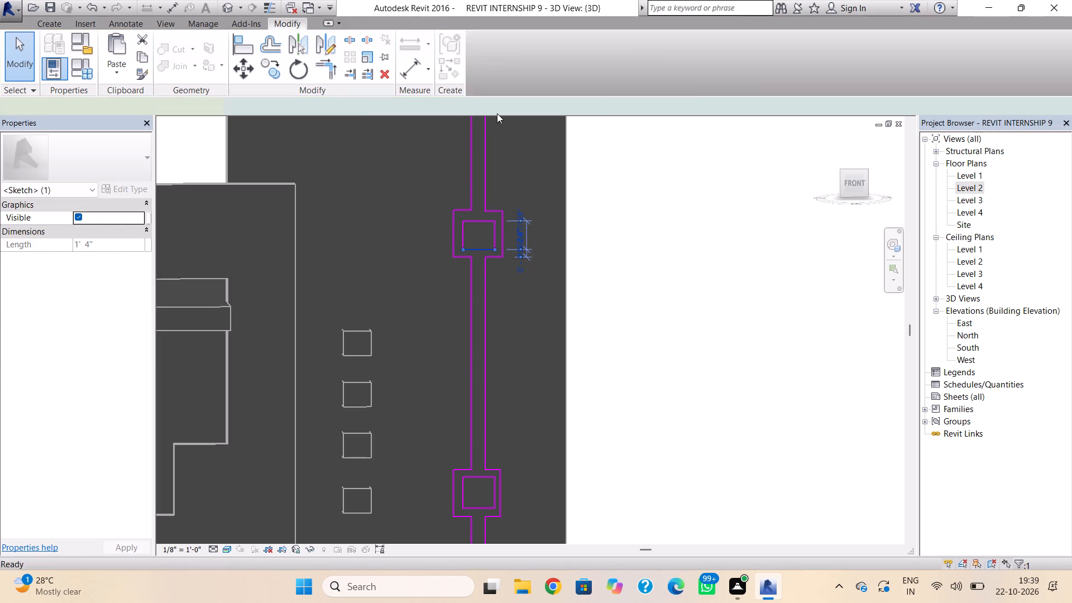
key(Escape)
Finish the in-place model containing the vertical band with its three hollow squares.
scroll(510, 399, down, 1)
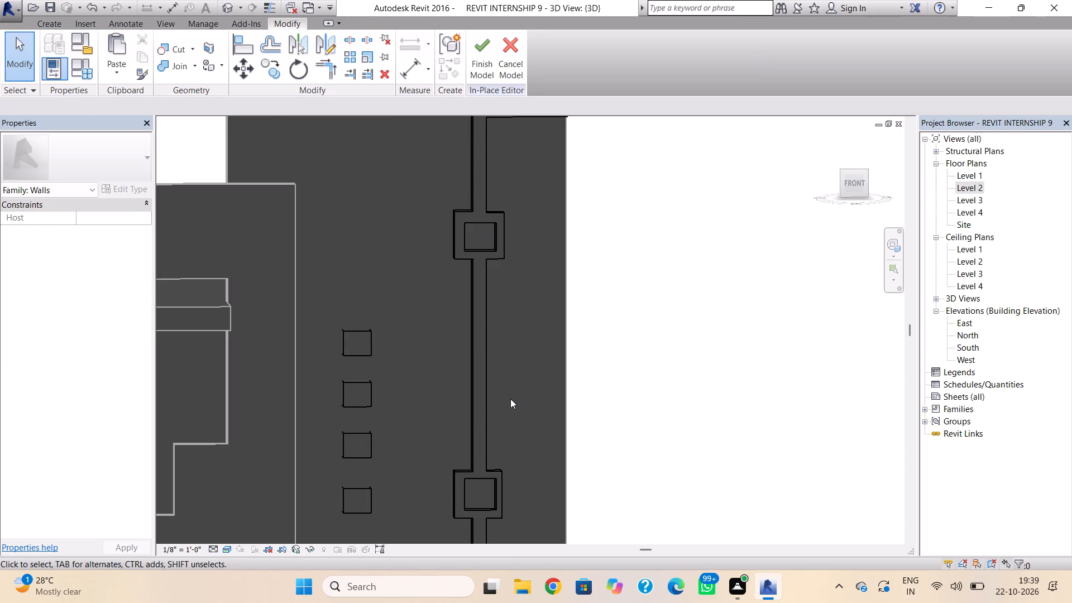
middle_drag(510, 399, 483, 230)
scroll(470, 294, down, 2)
middle_drag(476, 349, 484, 409)
scroll(484, 424, down, 3)
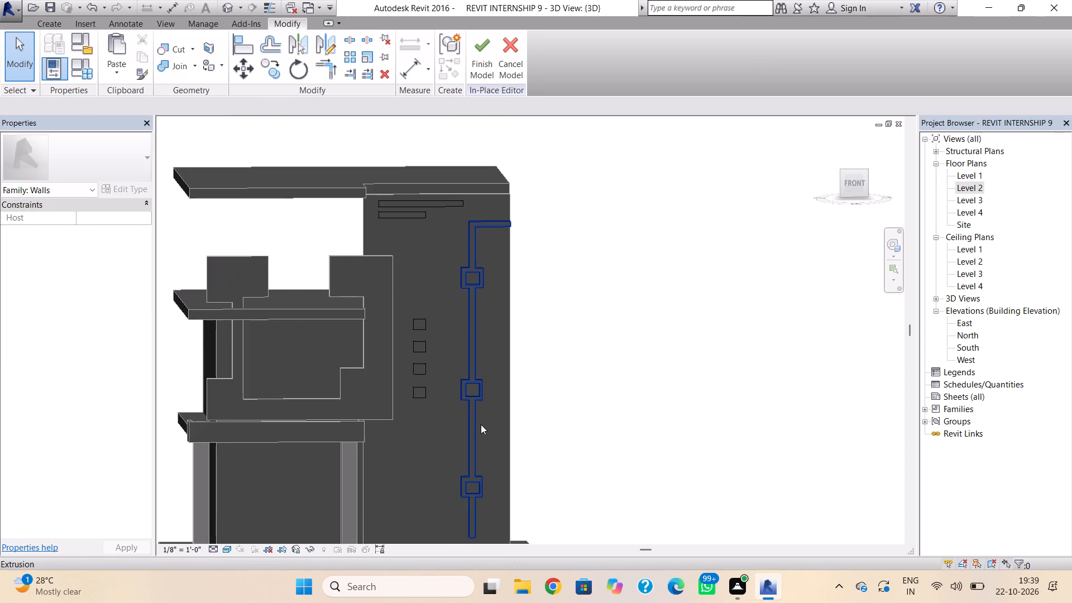
click(351, 190)
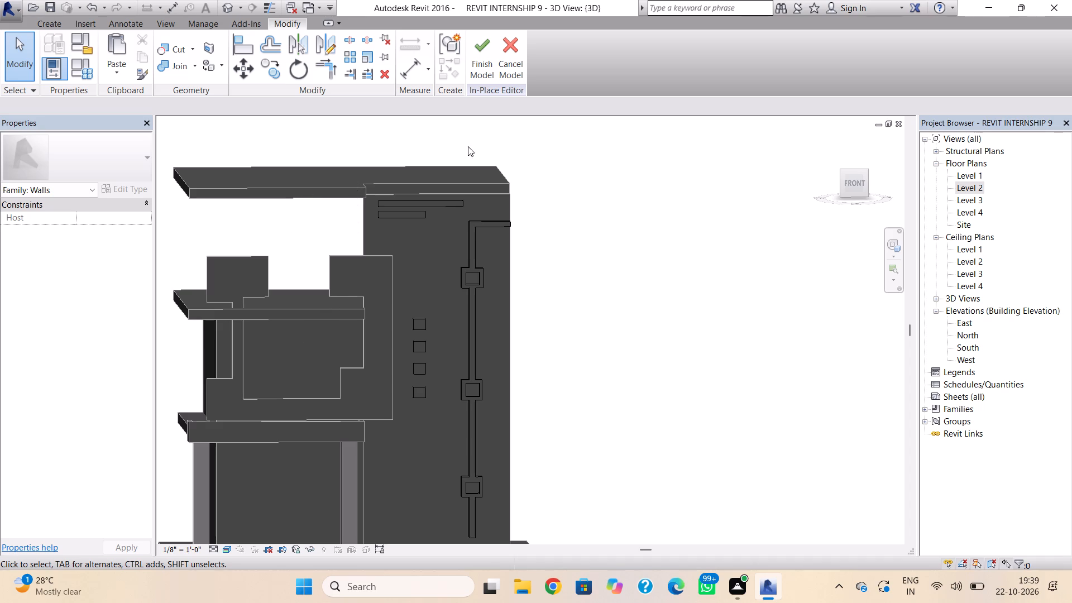
click(492, 53)
Delete the building's topmost overhanging roof.
click(339, 191)
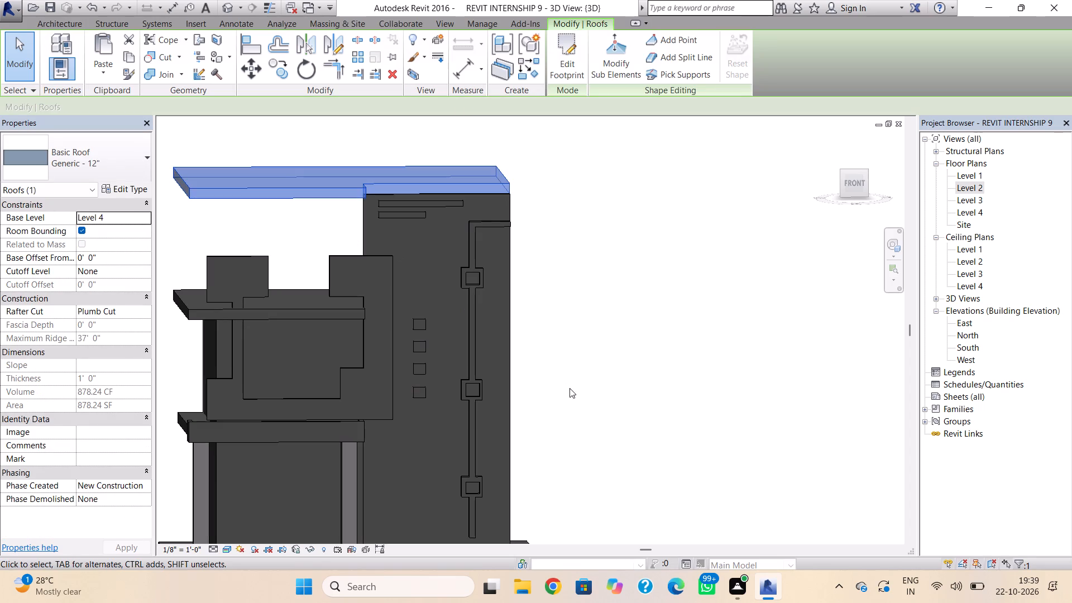
key(Delete)
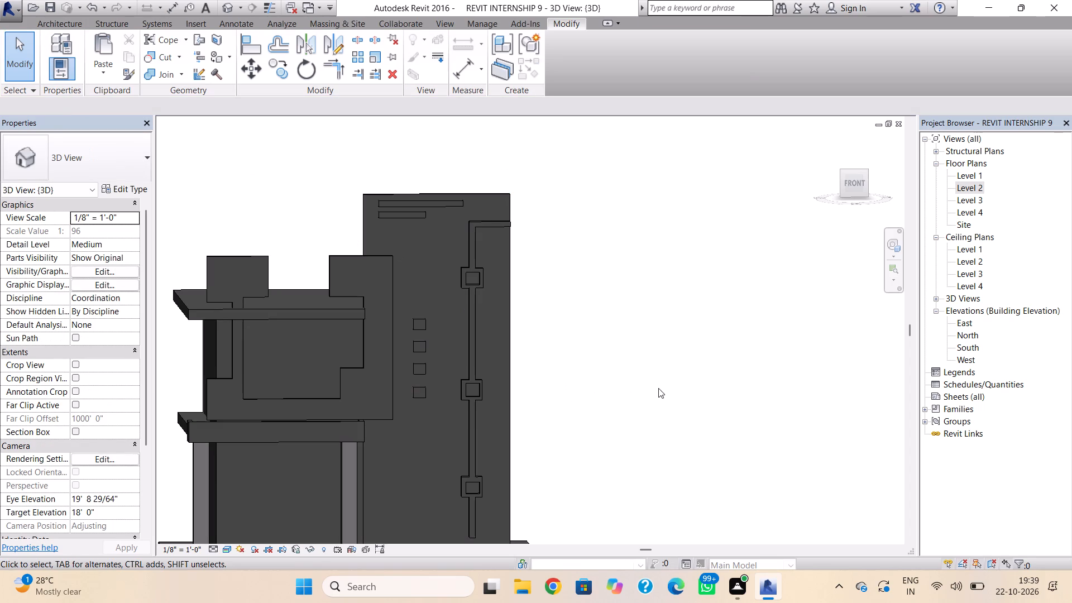
On the Level 3 floor plan, draw Generic - 5" walls up to Level 4: a left wall about 24' long and the back wall.
double_click(976, 198)
scroll(771, 353, down, 7)
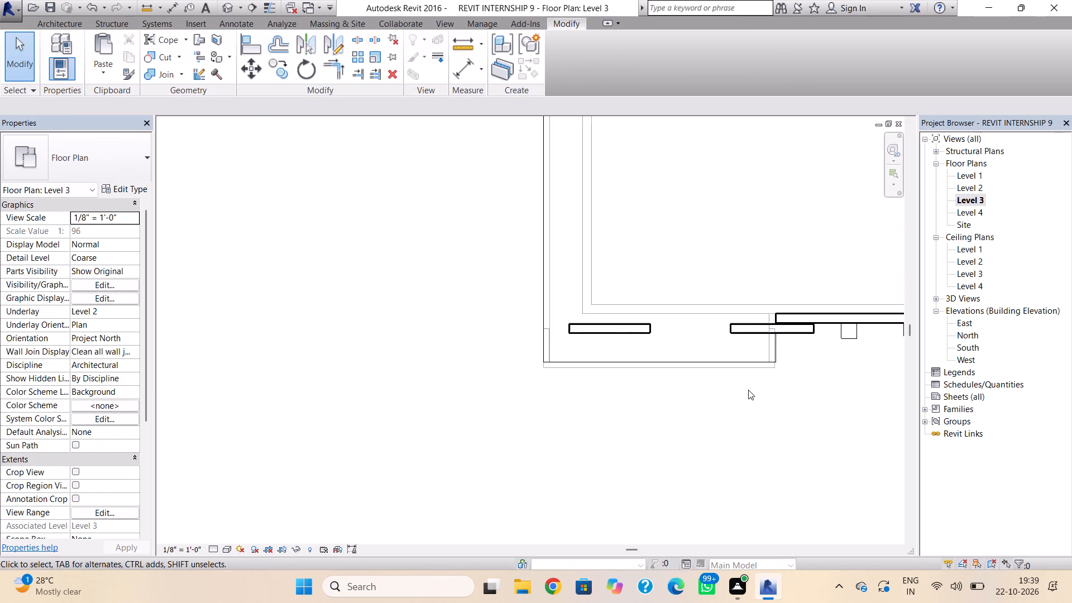
middle_drag(740, 395, 538, 462)
scroll(739, 396, down, 1)
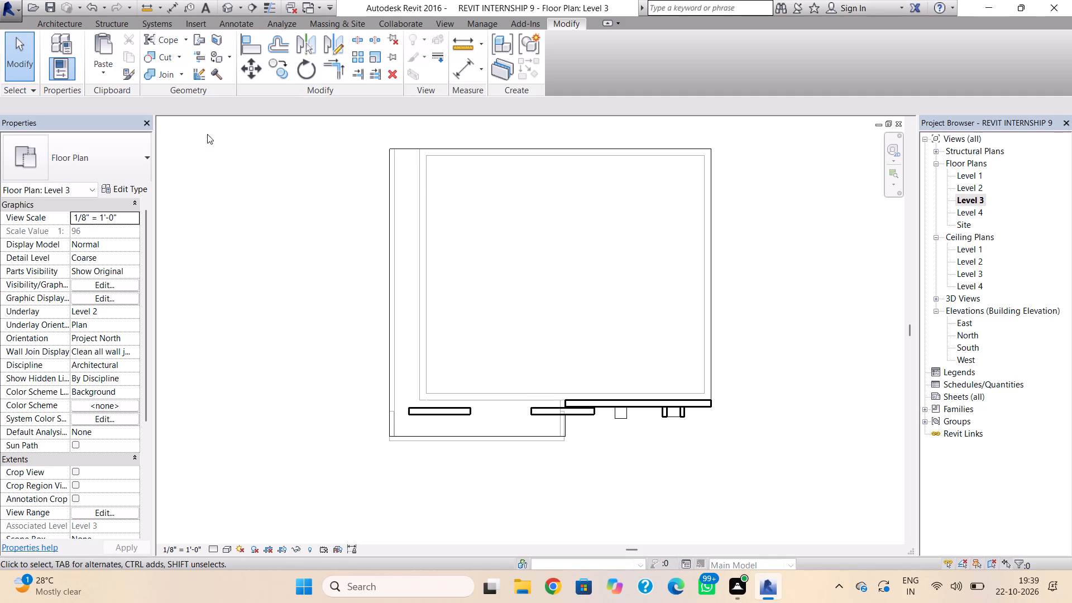
click(61, 23)
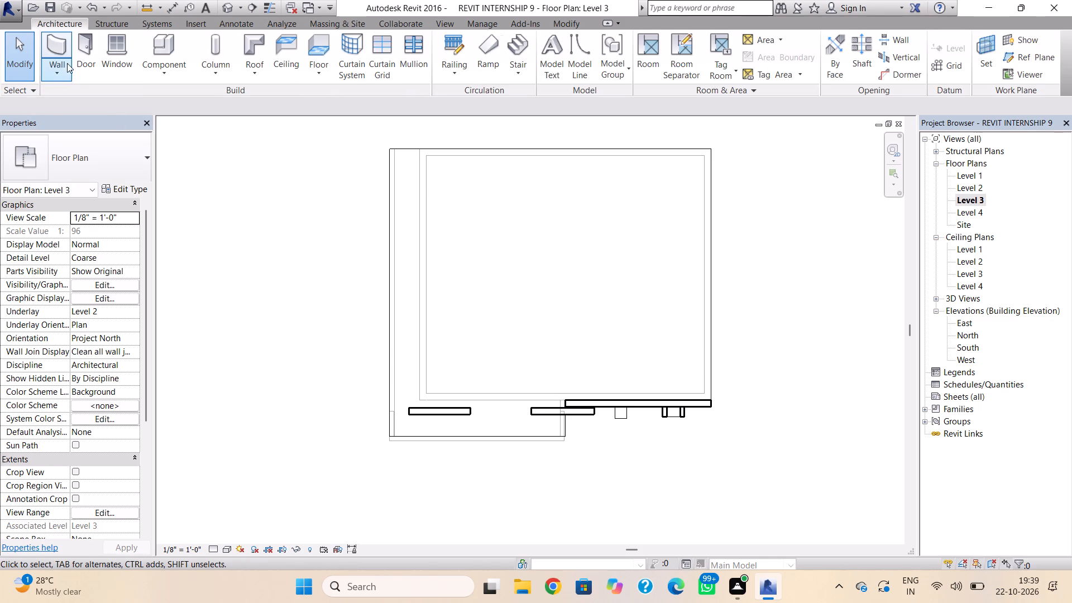
click(60, 47)
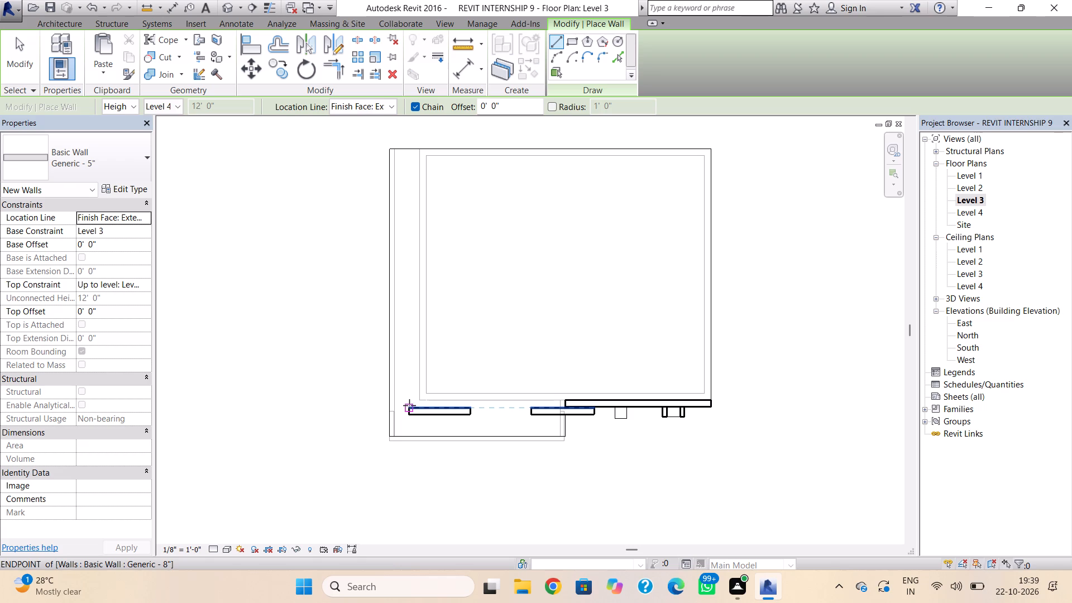
click(409, 399)
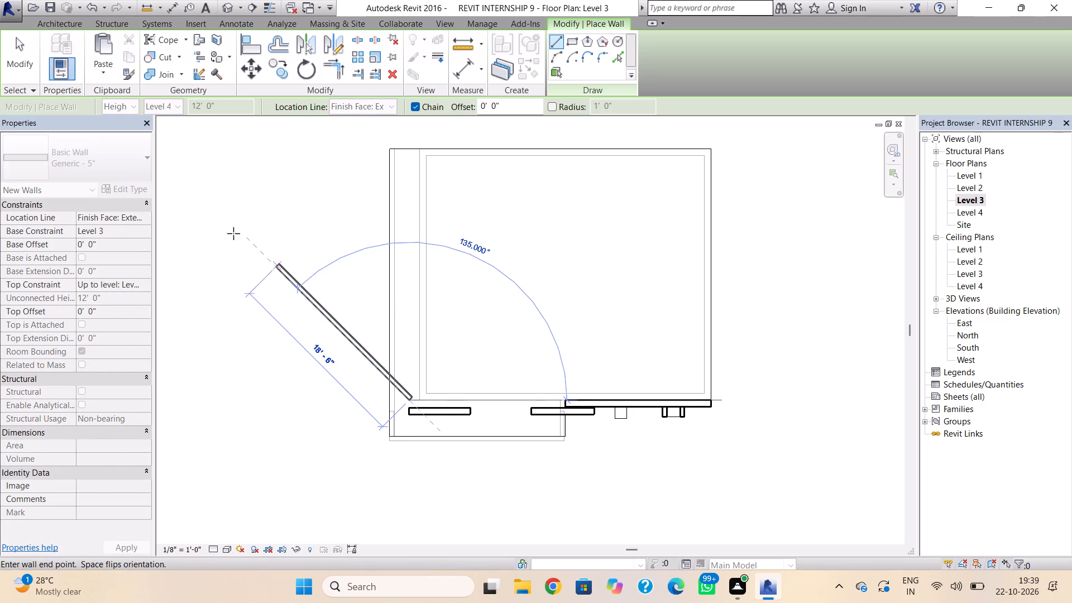
key(Escape)
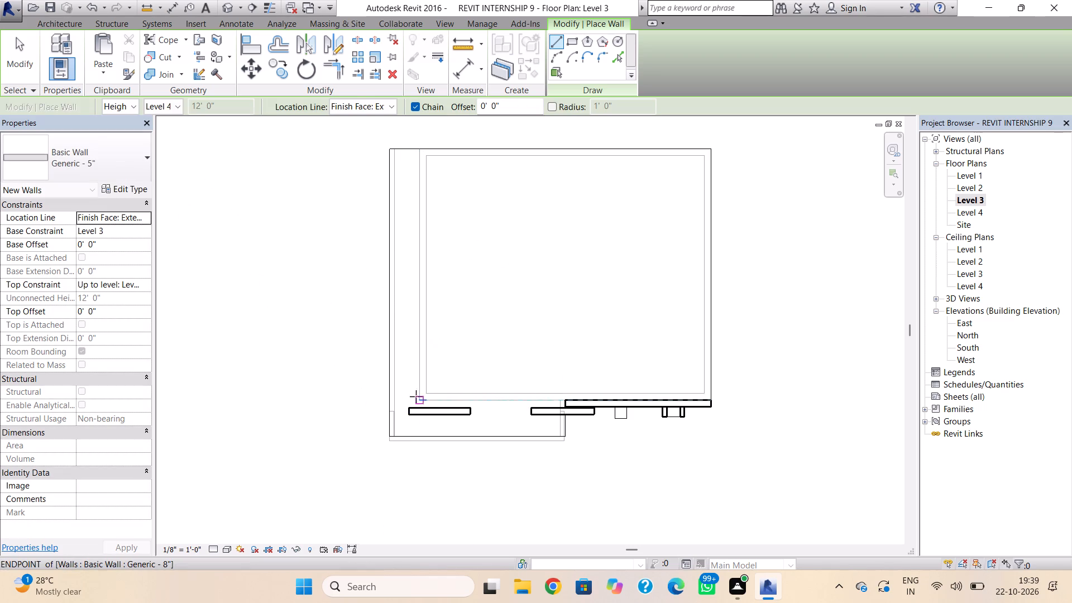
click(409, 408)
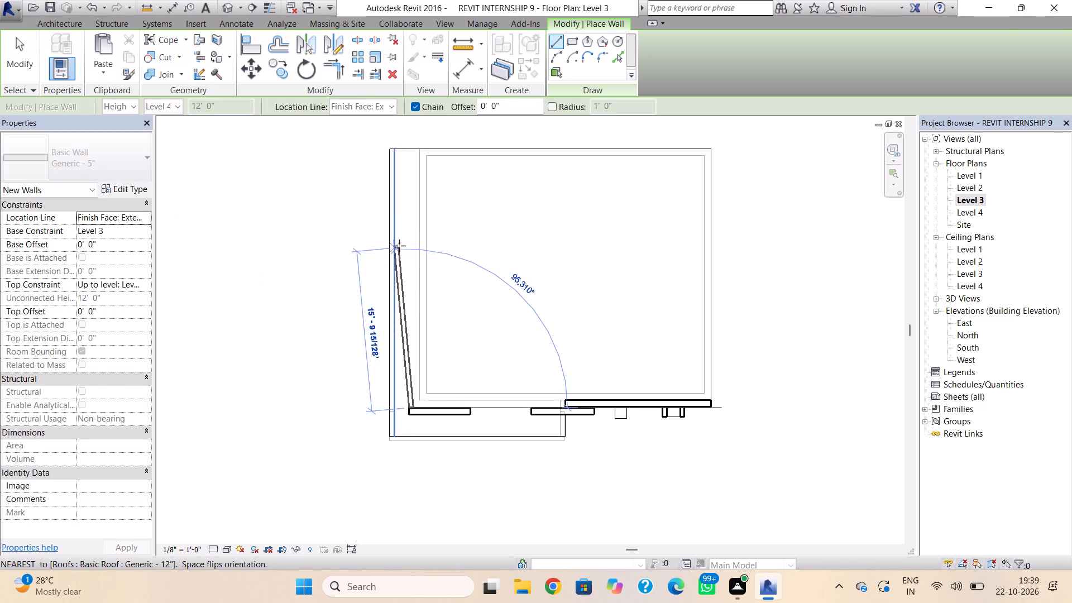
click(414, 159)
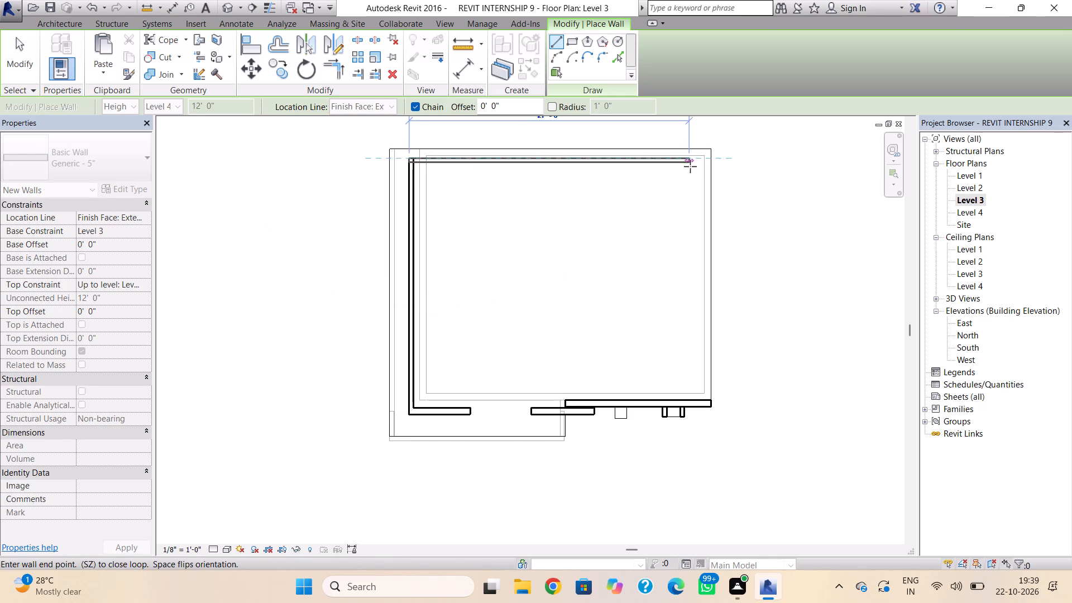
click(701, 161)
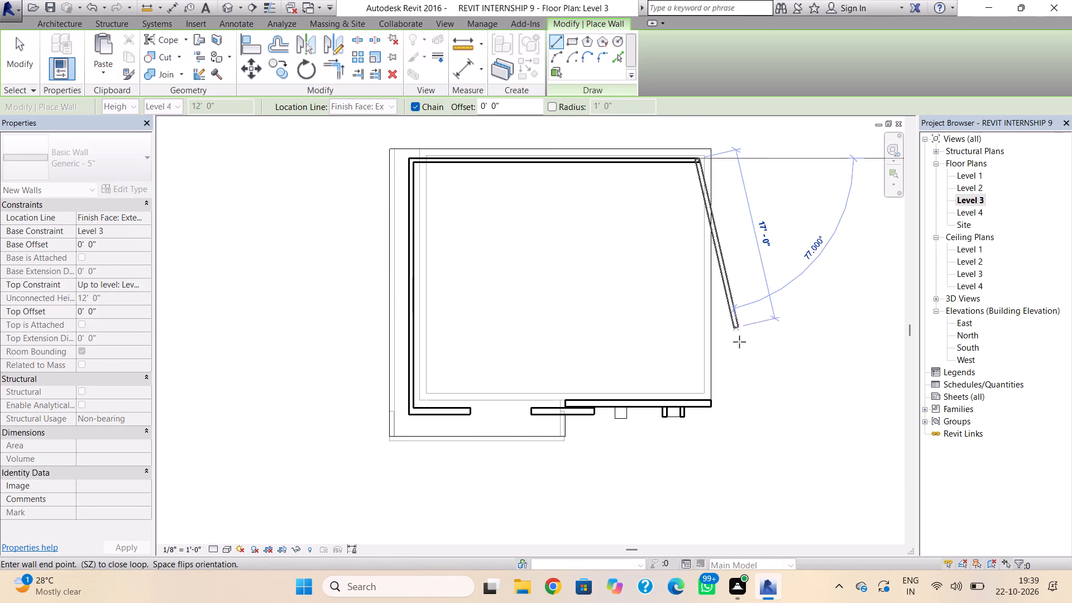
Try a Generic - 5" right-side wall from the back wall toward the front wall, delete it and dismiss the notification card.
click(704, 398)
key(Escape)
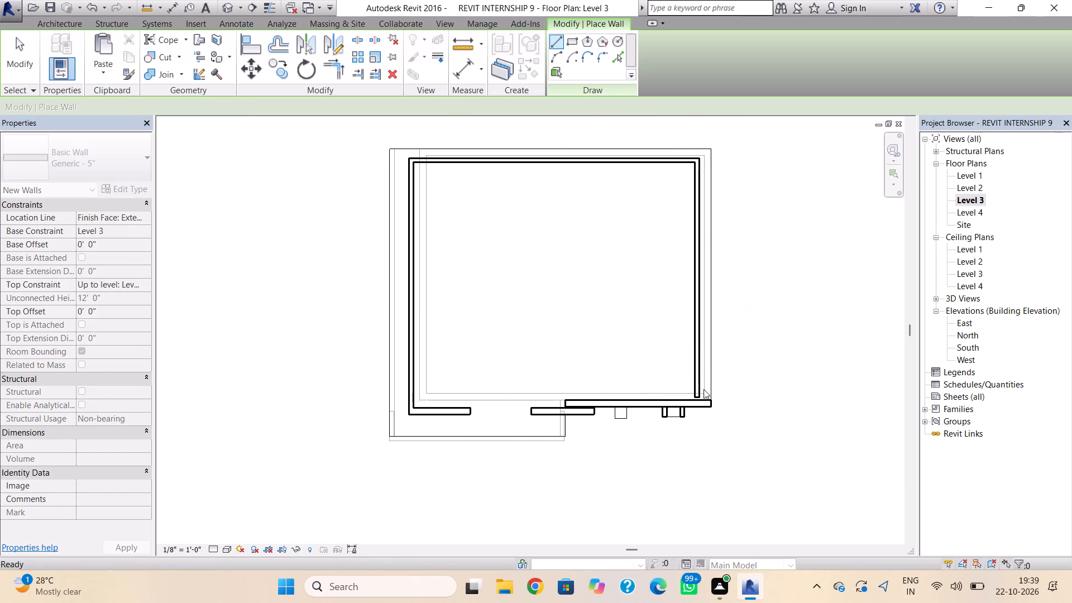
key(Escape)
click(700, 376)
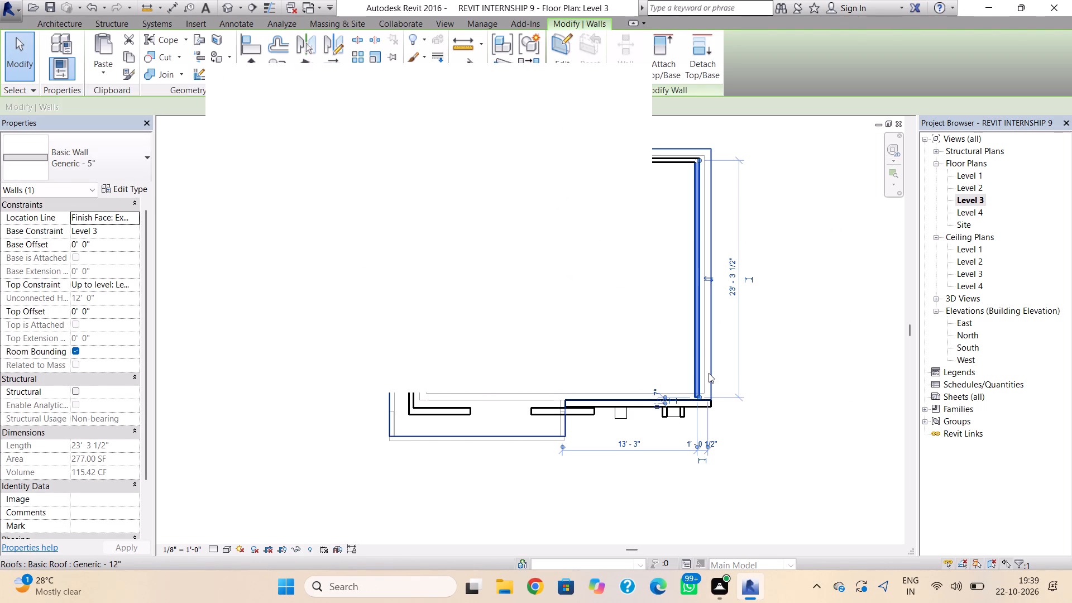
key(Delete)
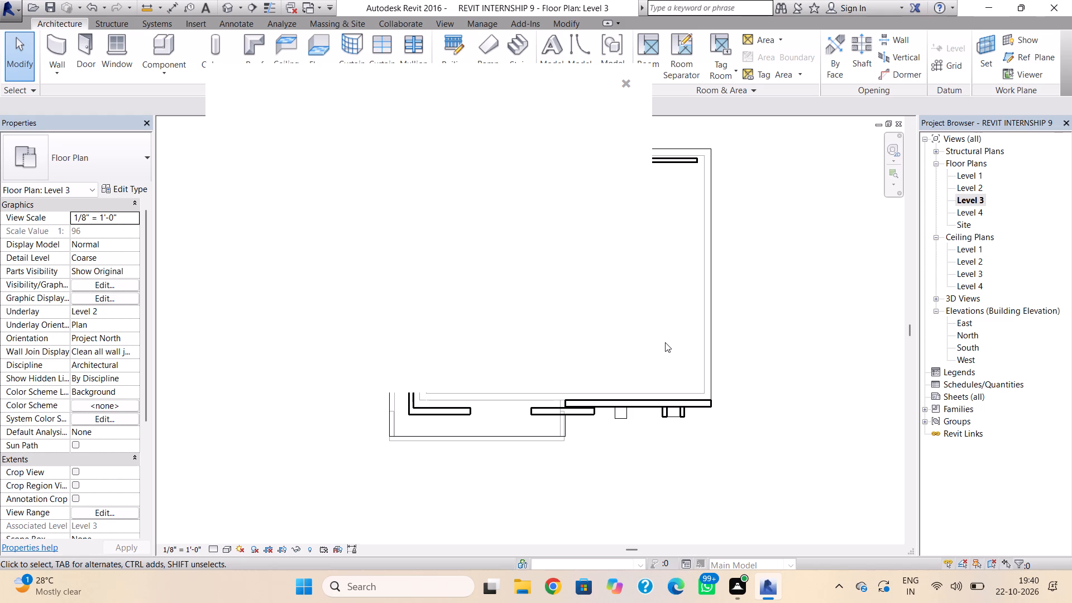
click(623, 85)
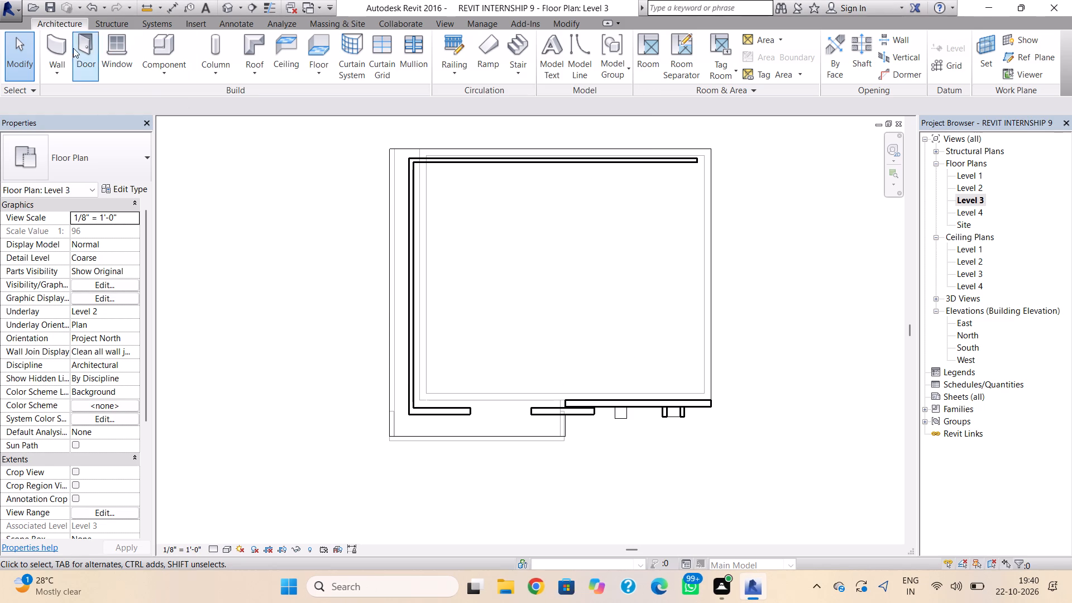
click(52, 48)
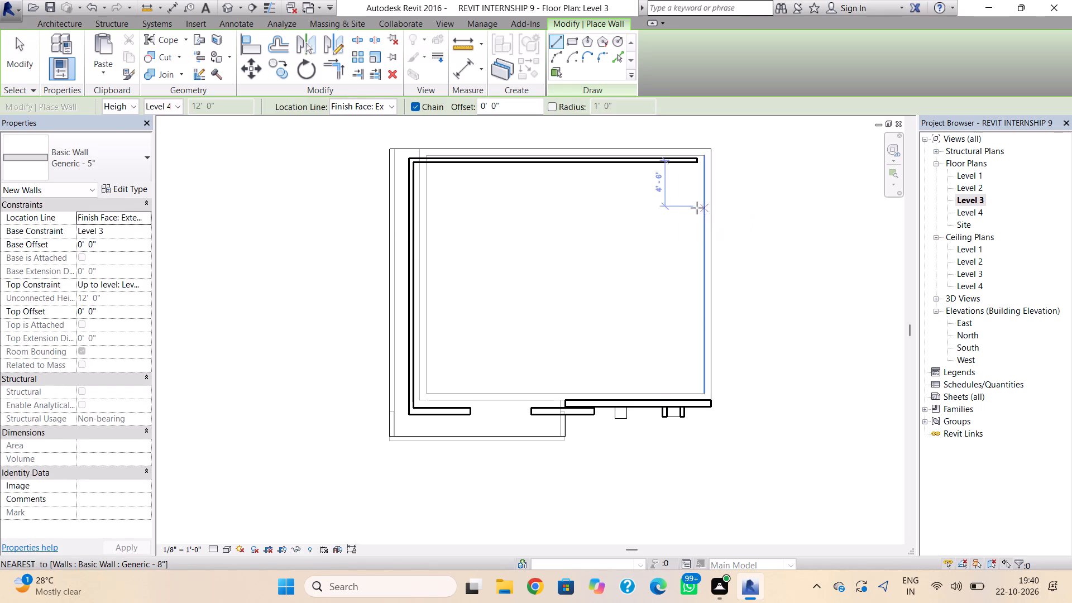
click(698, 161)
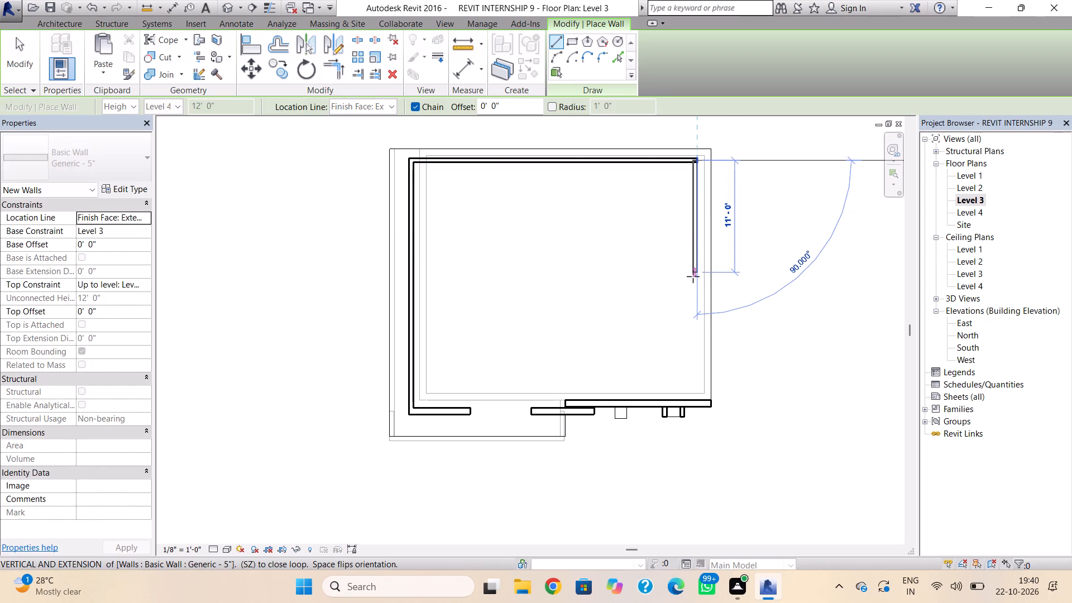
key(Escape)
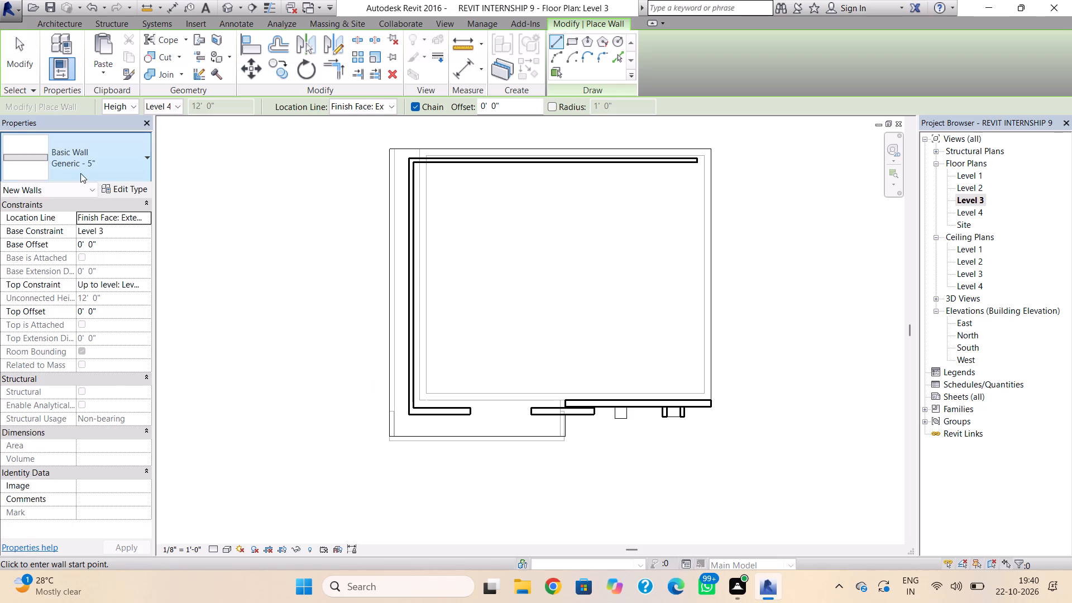
Draw three centerline-located Generic - 8" walls 20' high behind the tall front wall, forming an enclosure 14' 1" by about 11' 6".
click(80, 174)
click(93, 310)
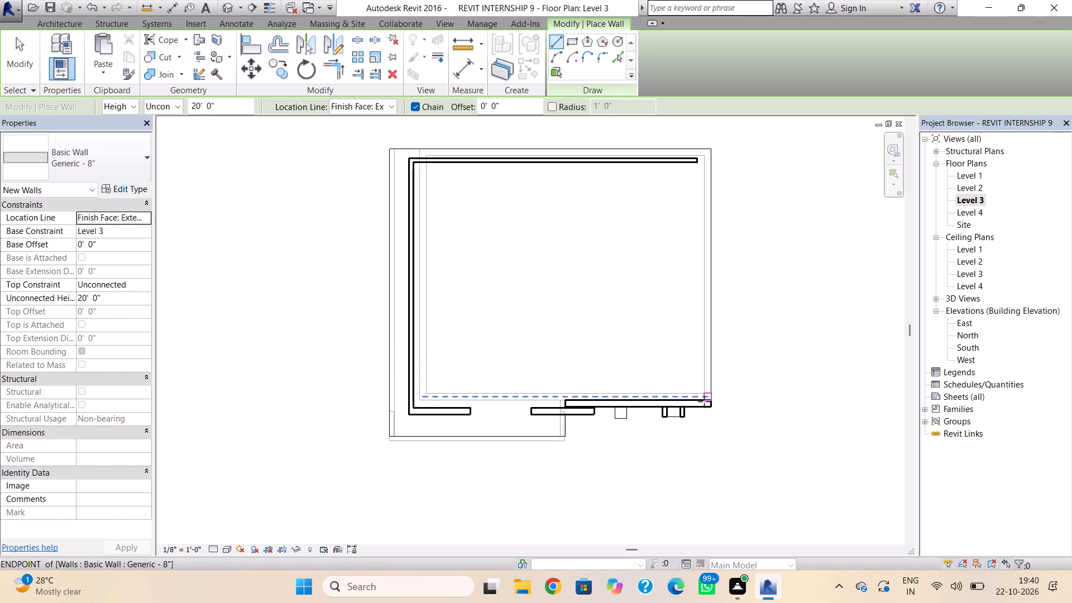
click(704, 401)
key(Escape)
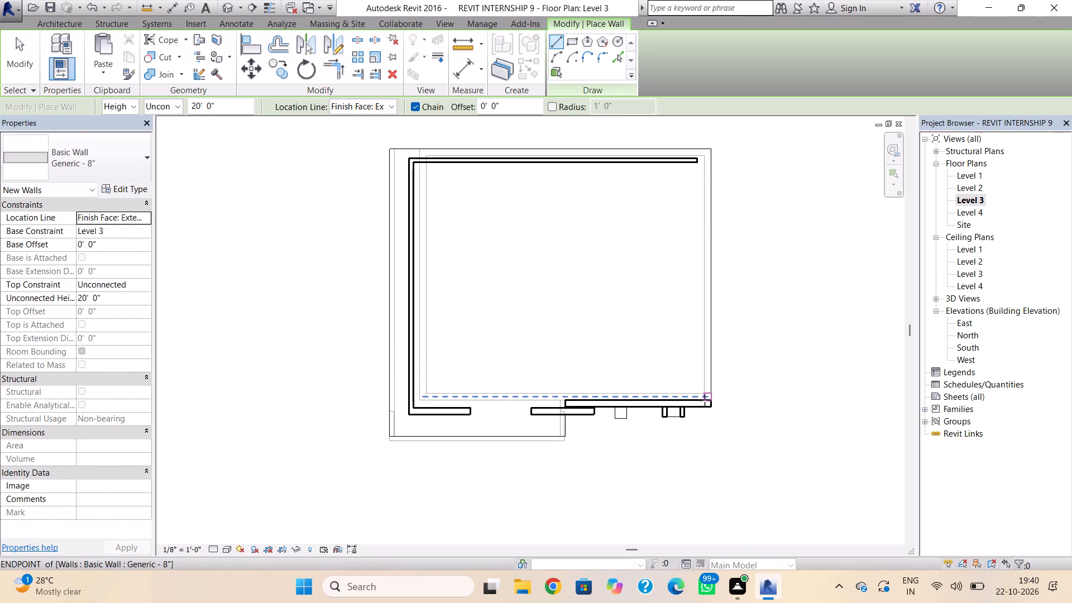
click(705, 400)
key(Escape)
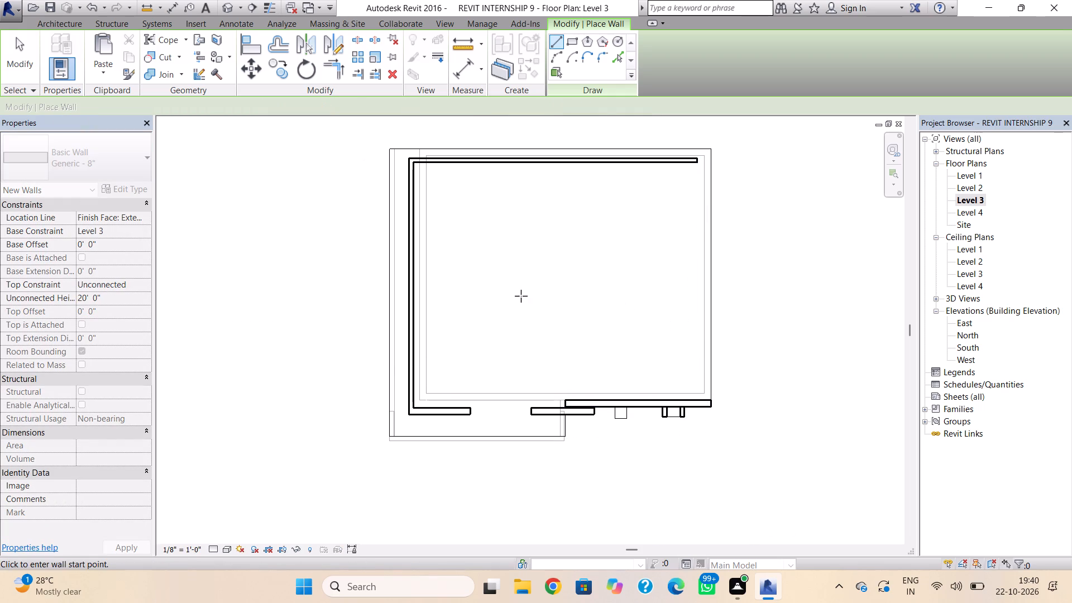
click(365, 108)
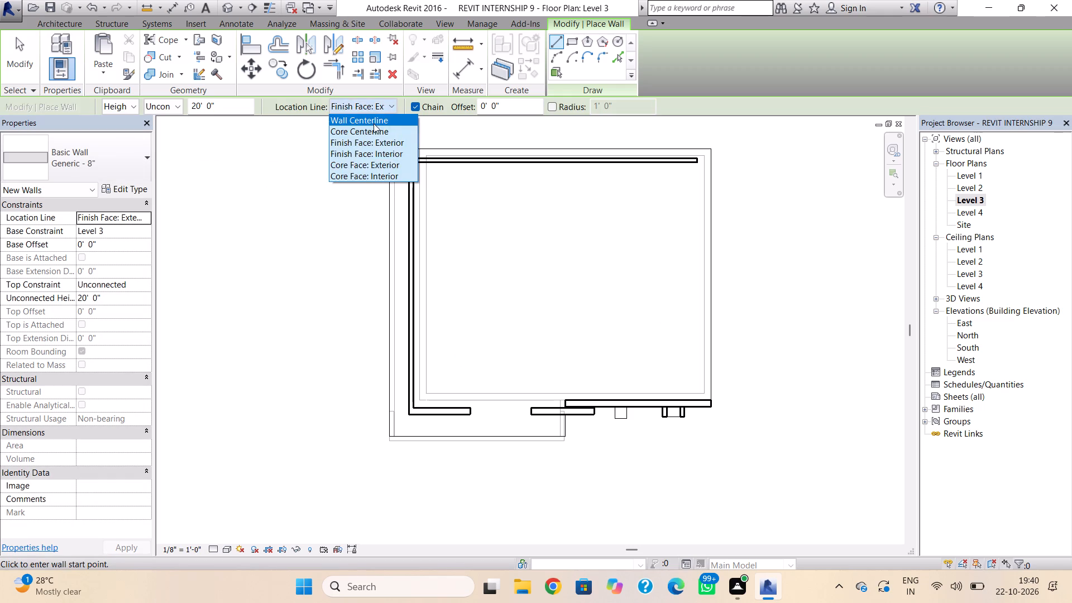
click(374, 123)
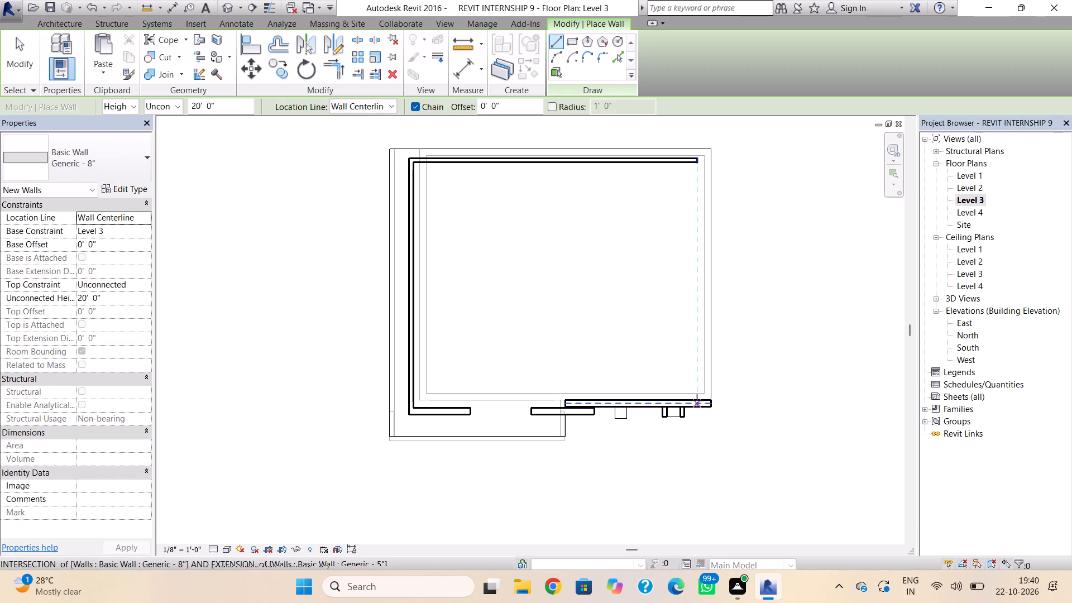
scroll(700, 399, up, 6)
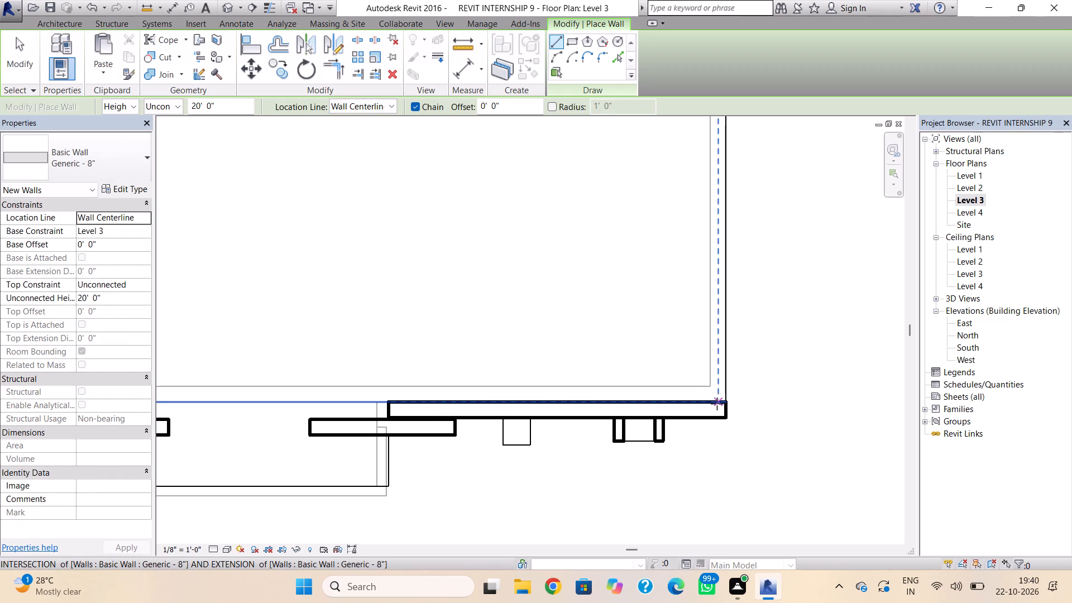
click(717, 404)
scroll(716, 197, down, 3)
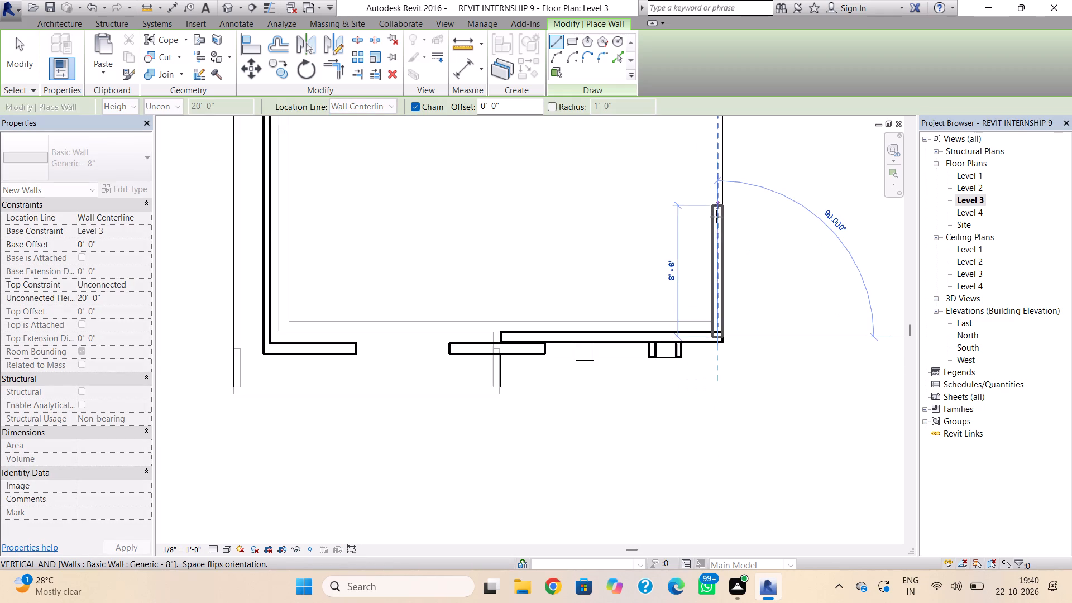
middle_drag(713, 241, 681, 393)
click(679, 308)
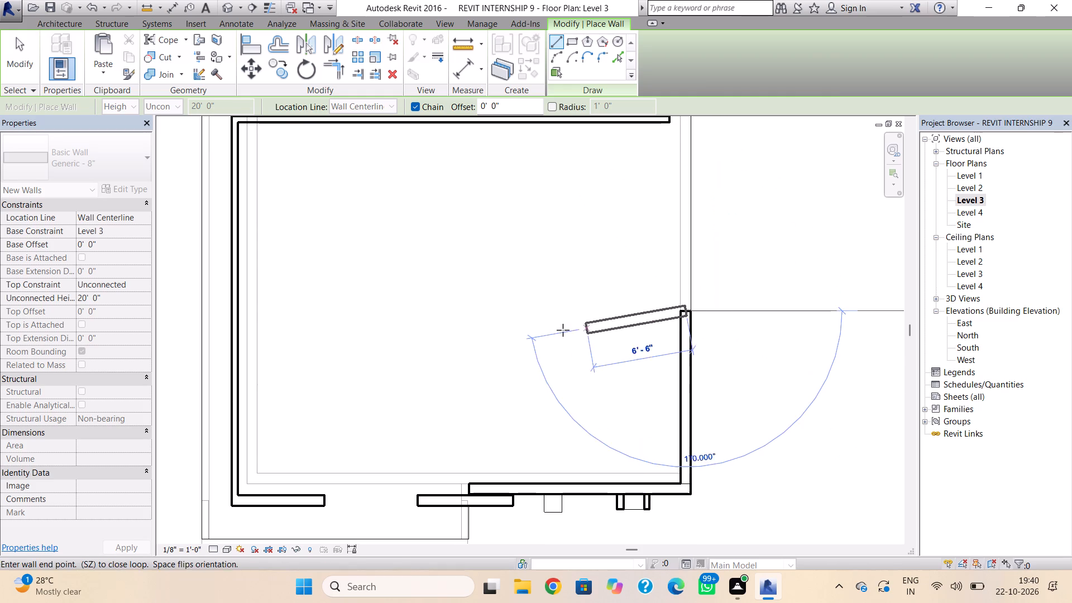
click(463, 313)
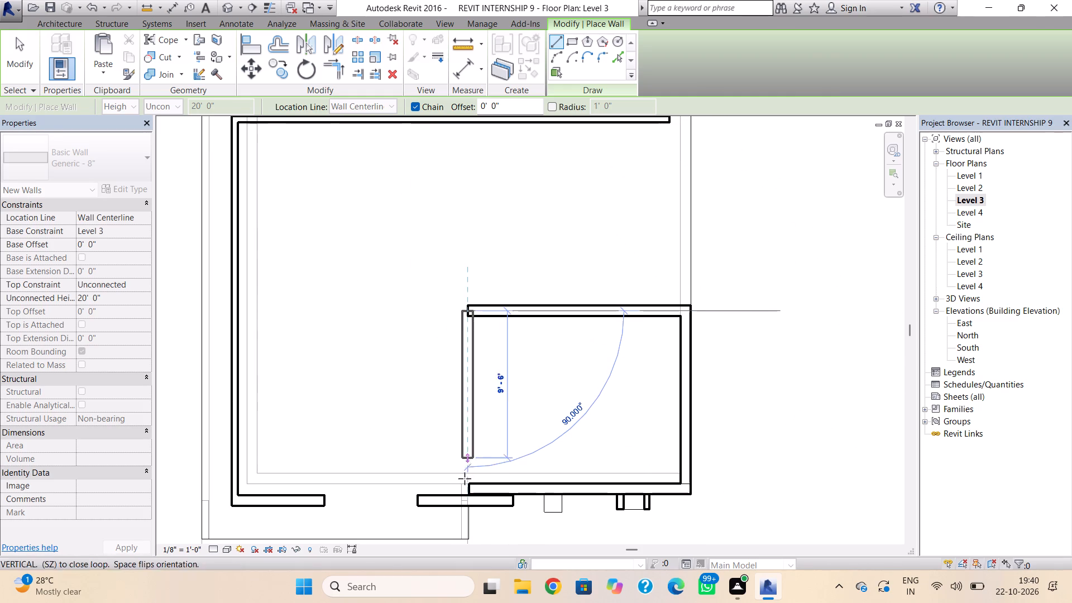
click(466, 492)
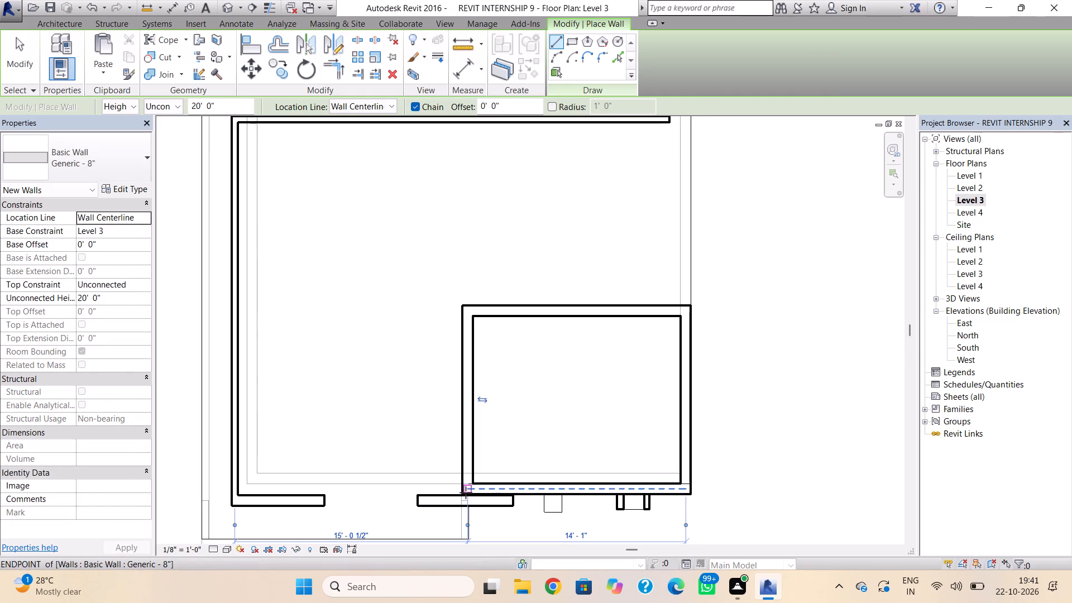
key(Escape)
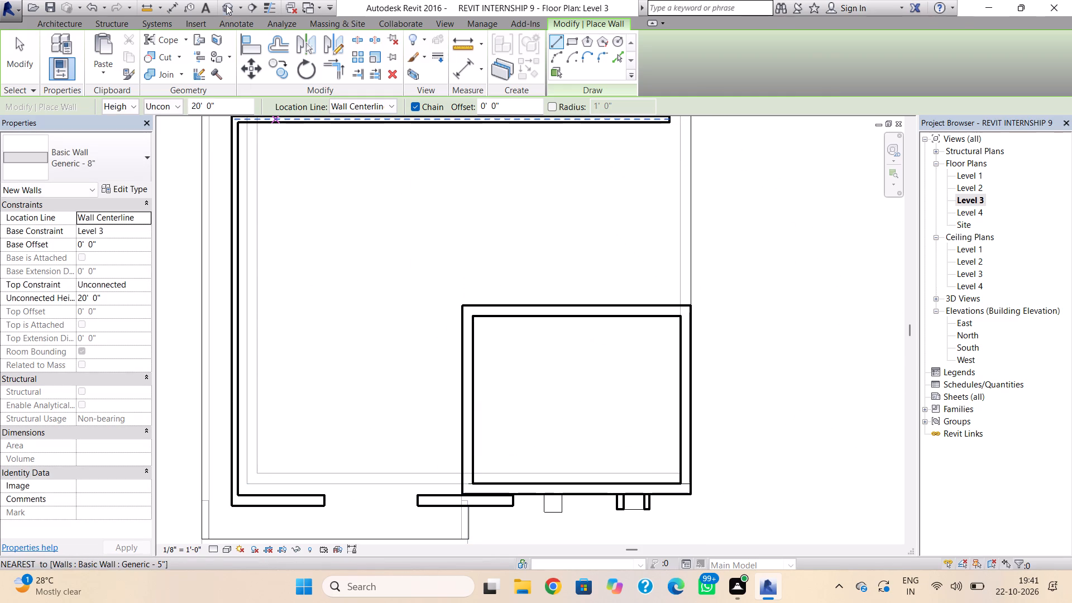
In the 3D view, lower the new enclosure's right-side Generic - 8" wall to about 11' 11" high, level with the tall front wall.
click(226, 5)
scroll(520, 407, down, 1)
middle_drag(528, 436, 528, 497)
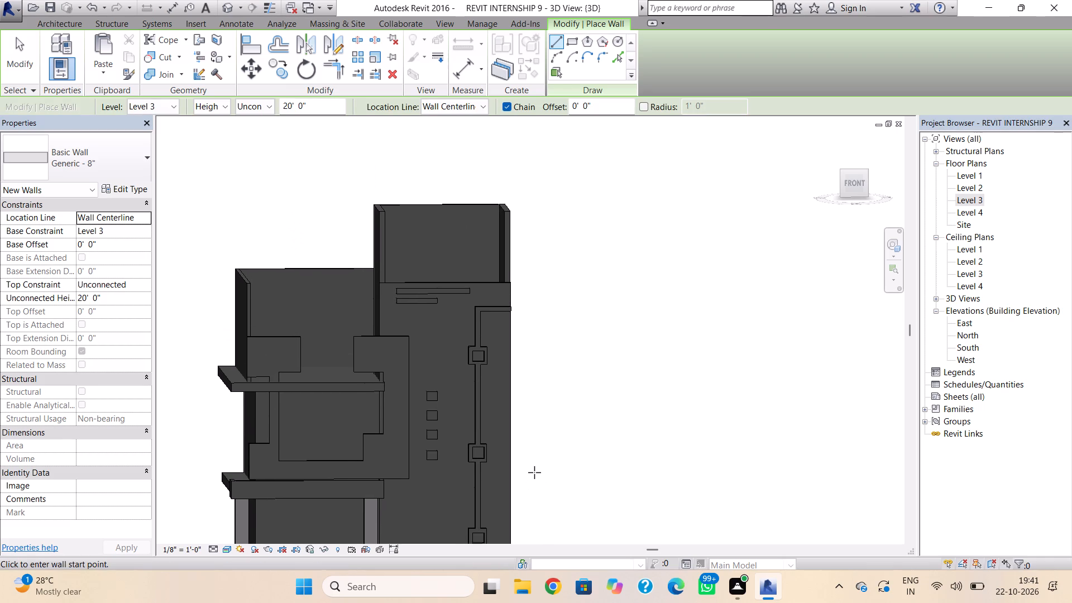
shift+right_drag(530, 465, 404, 485)
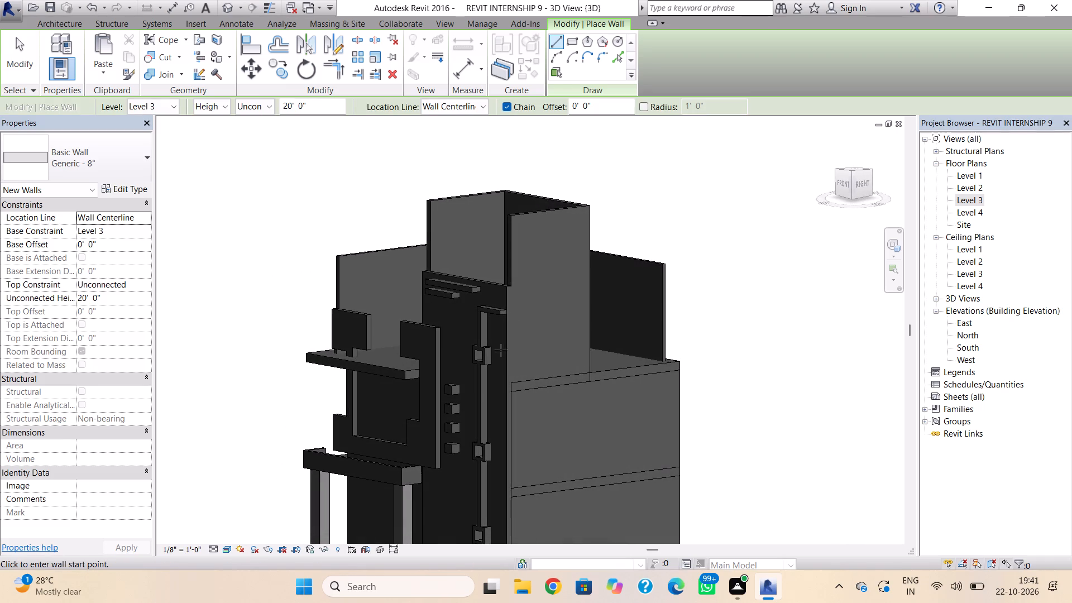
key(Escape)
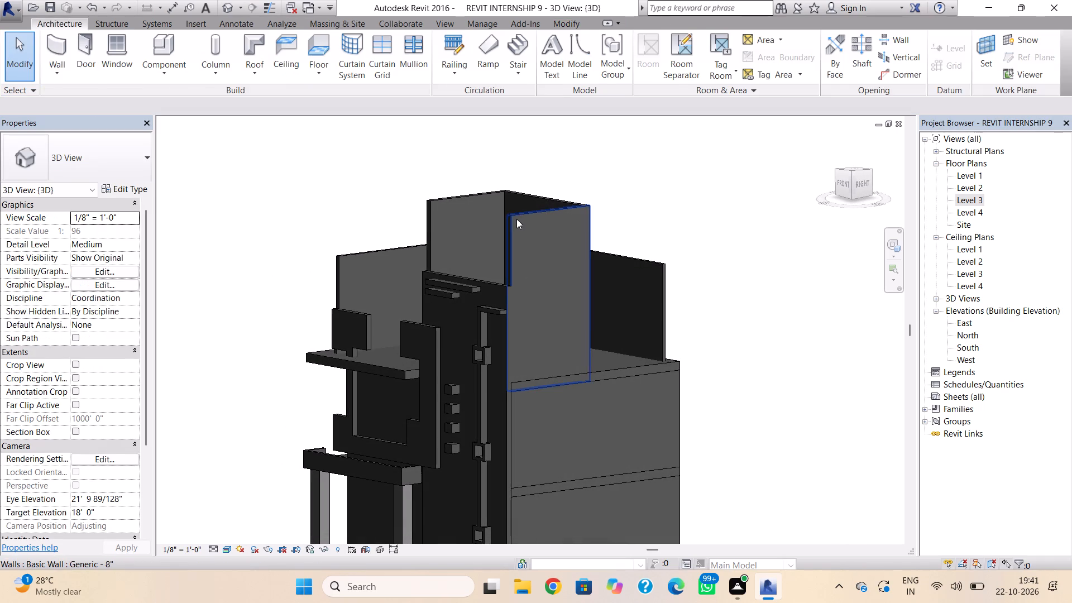
click(516, 219)
drag(548, 207, 549, 274)
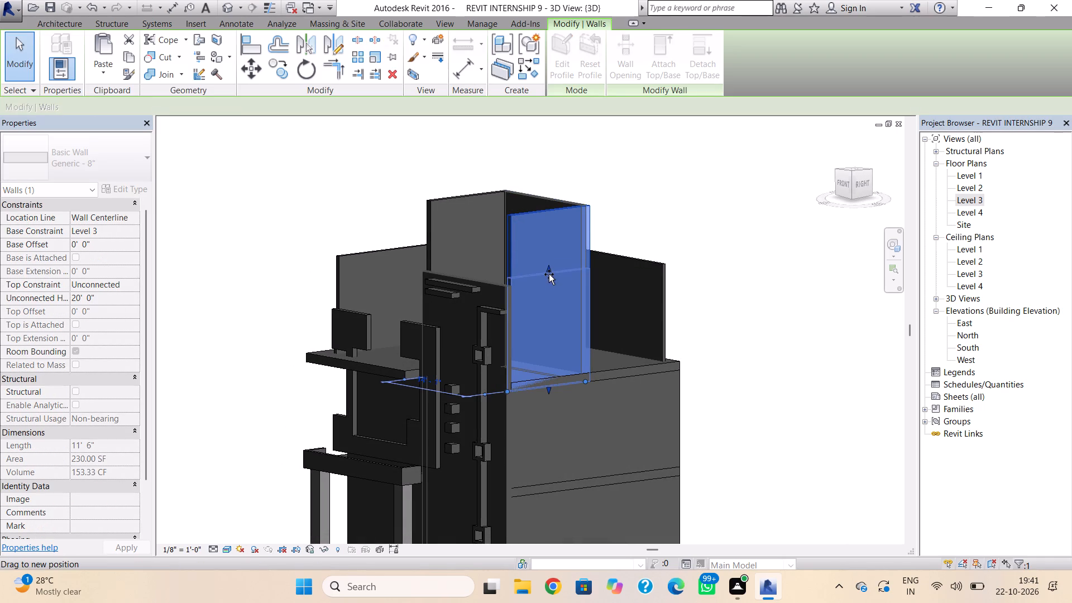
drag(549, 274, 550, 281)
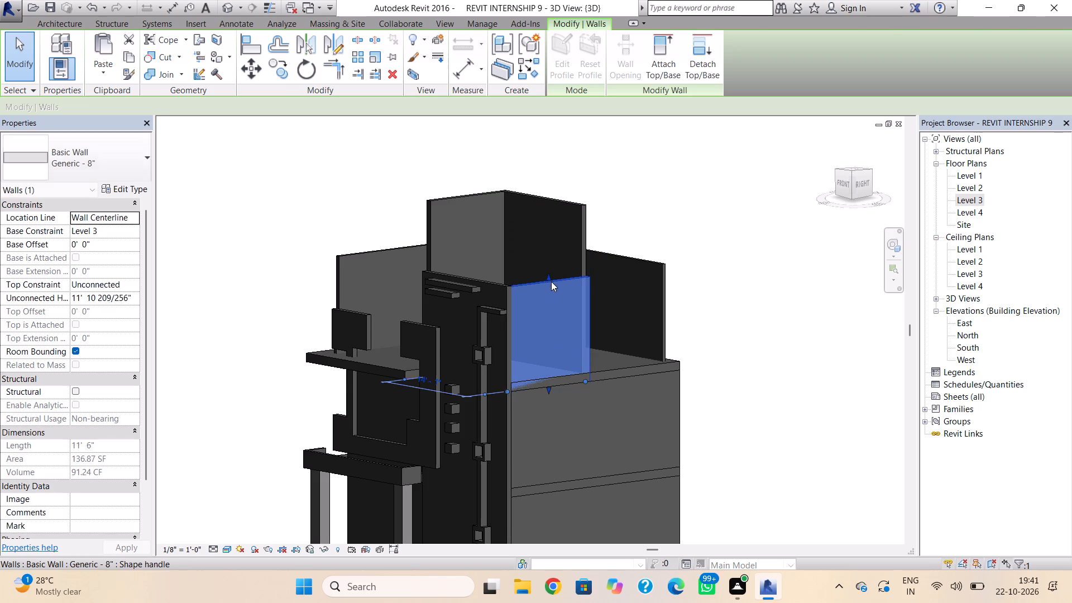
key(Escape)
Lower the enclosure's back wall and left-side Generic - 8" wall to about 12' high, level with its other walls.
shift+right_drag(636, 305, 422, 347)
click(549, 261)
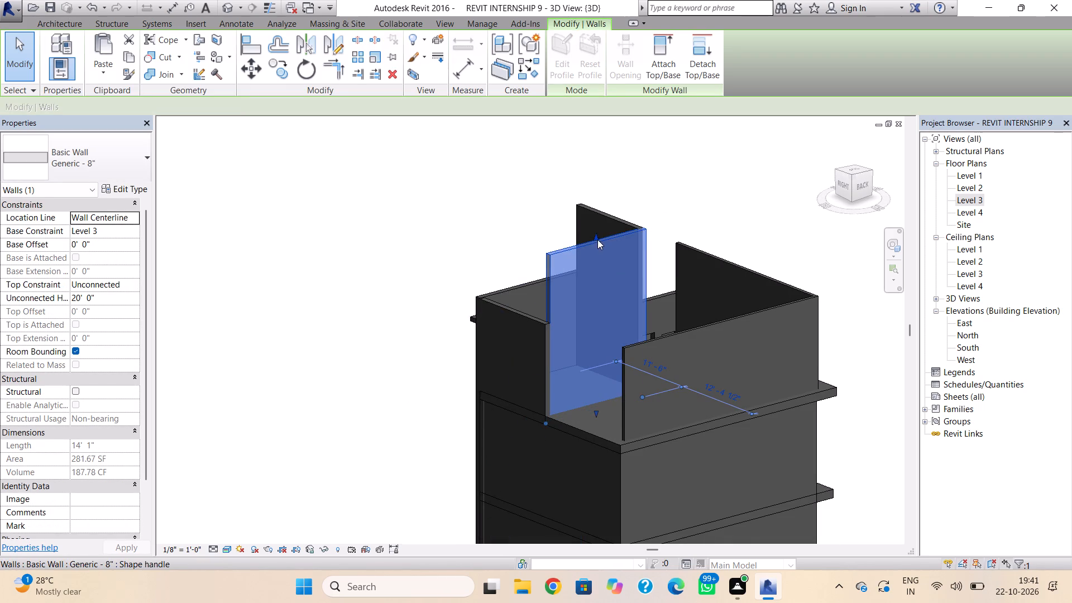
drag(597, 239, 596, 309)
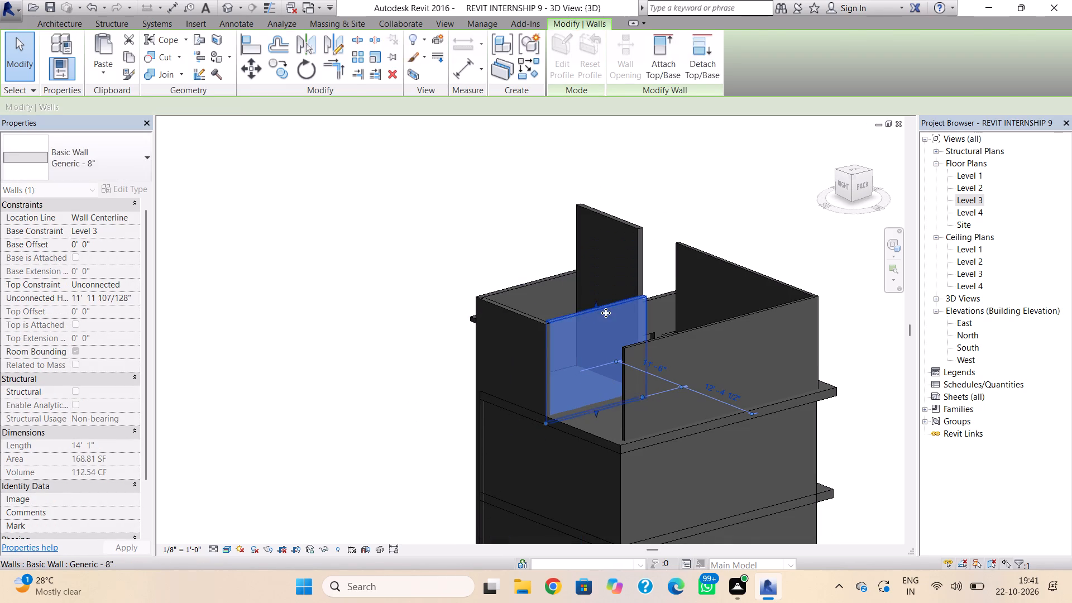
key(Escape)
shift+right_drag(642, 288, 396, 304)
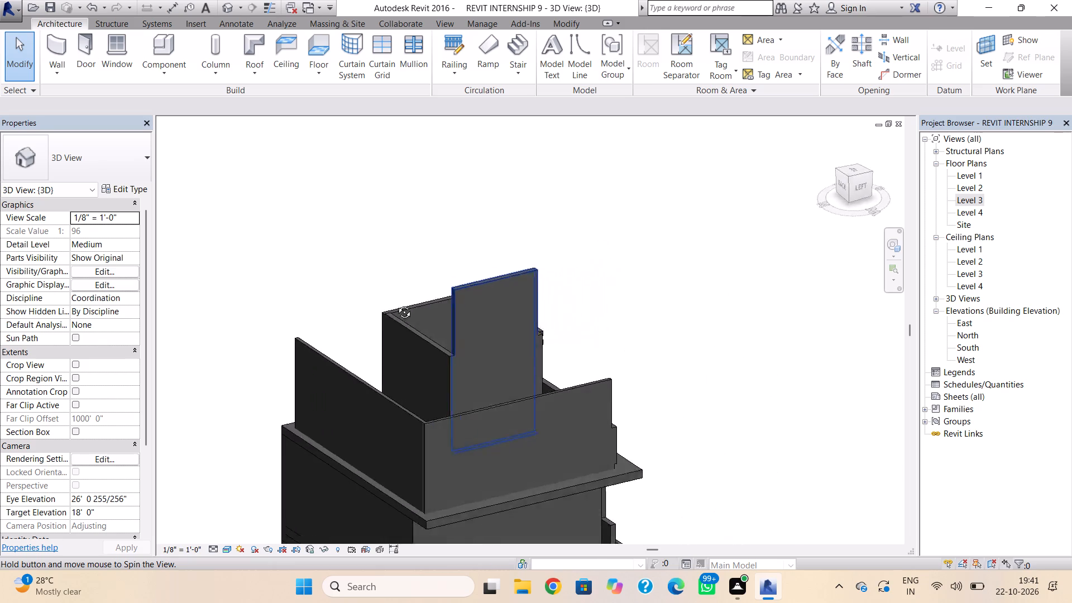
shift+right_drag(396, 304, 305, 295)
click(442, 264)
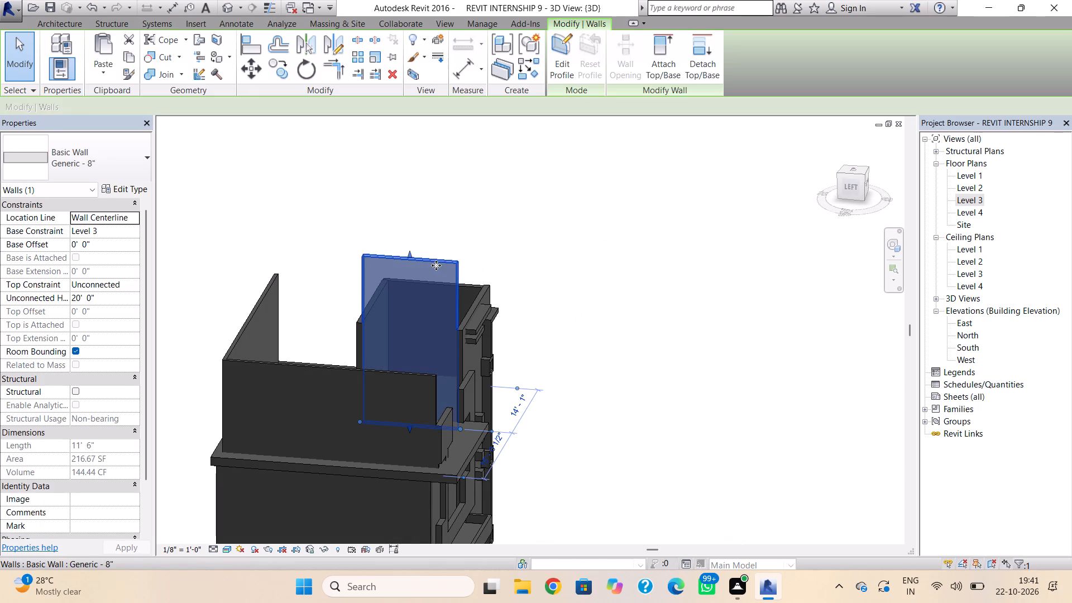
drag(412, 256, 420, 326)
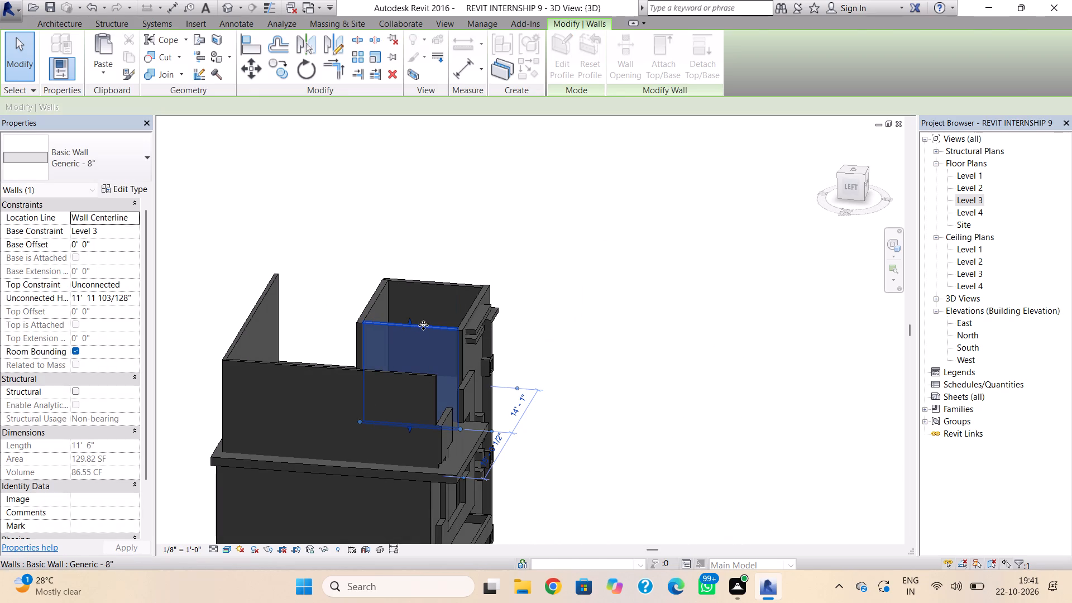
key(Escape)
Lower the top of the Generic - 5" left wall on Level 3 to a parapet about 6' high.
click(311, 374)
click(331, 370)
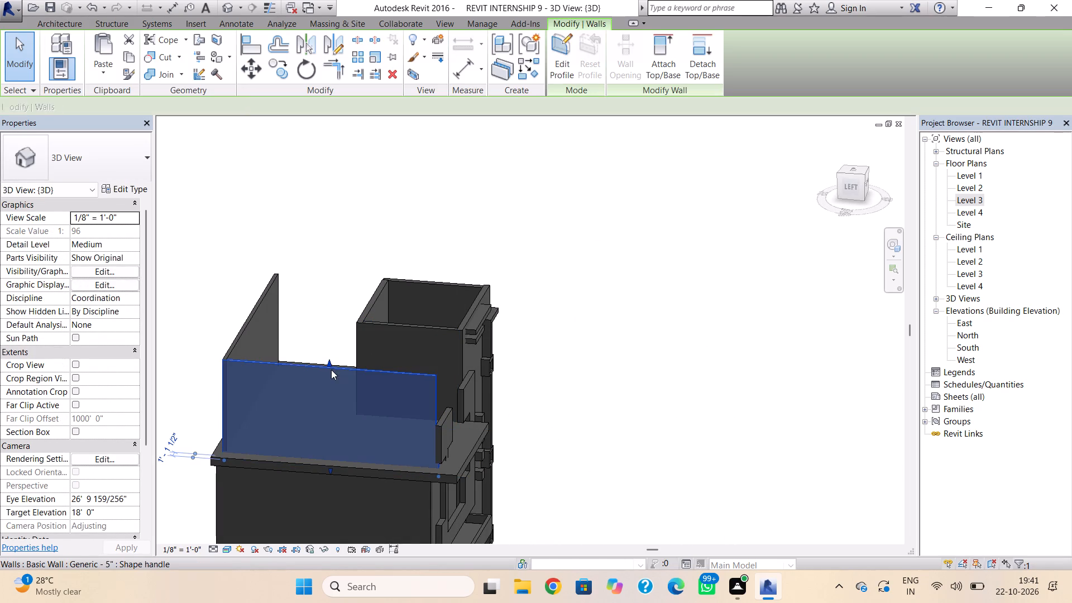
drag(328, 360, 332, 423)
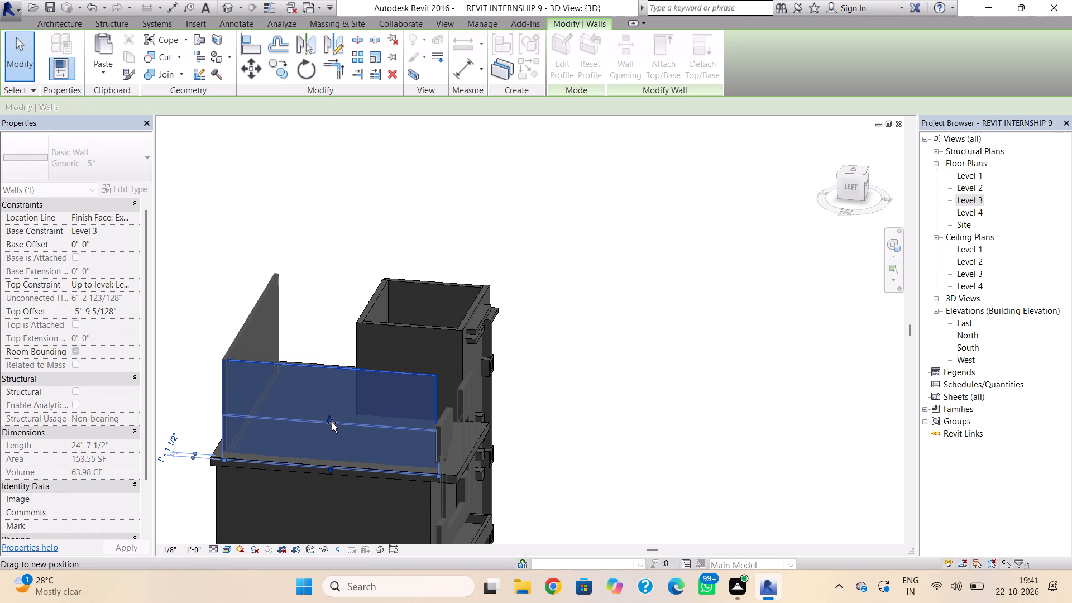
drag(332, 423, 332, 425)
Lower the top of the Generic - 5" back wall on Level 3 to match the left parapet, and dismiss the notification card.
click(236, 334)
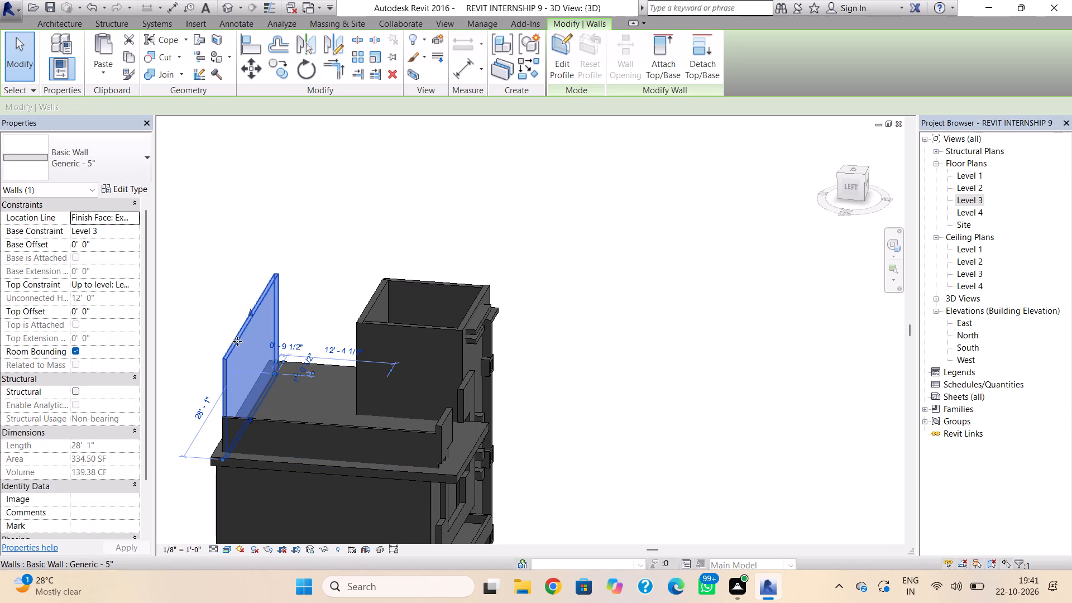
shift+right_drag(242, 351, 460, 368)
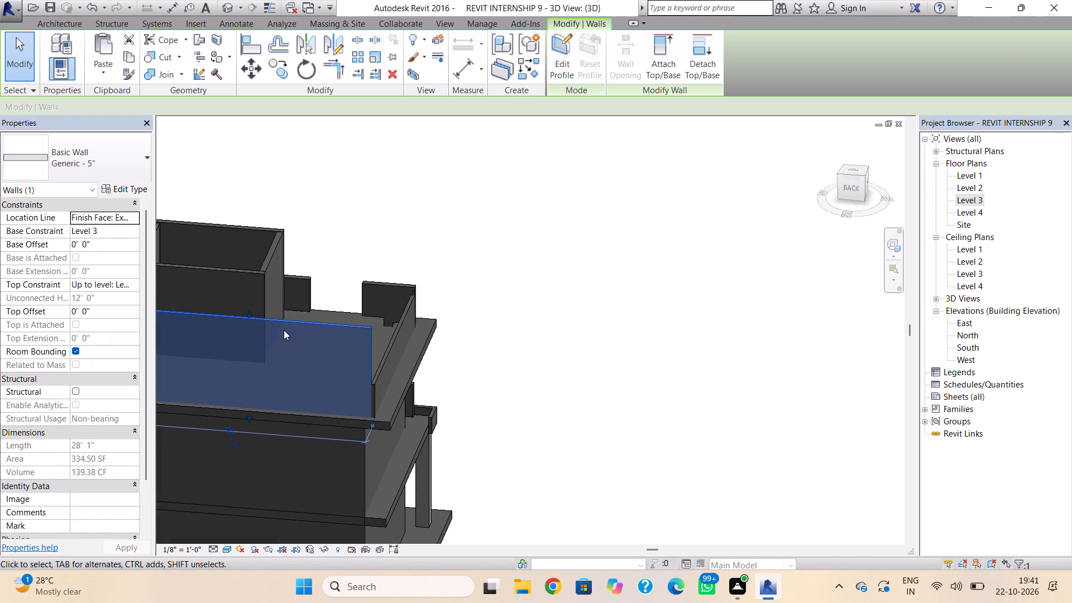
drag(252, 314, 257, 371)
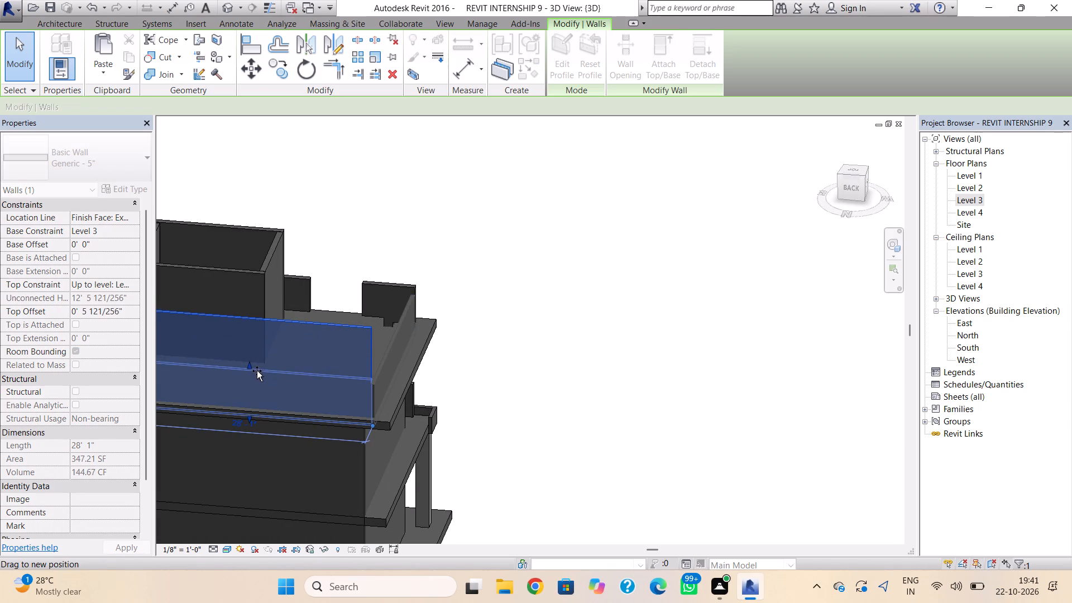
drag(257, 371, 256, 373)
key(Escape)
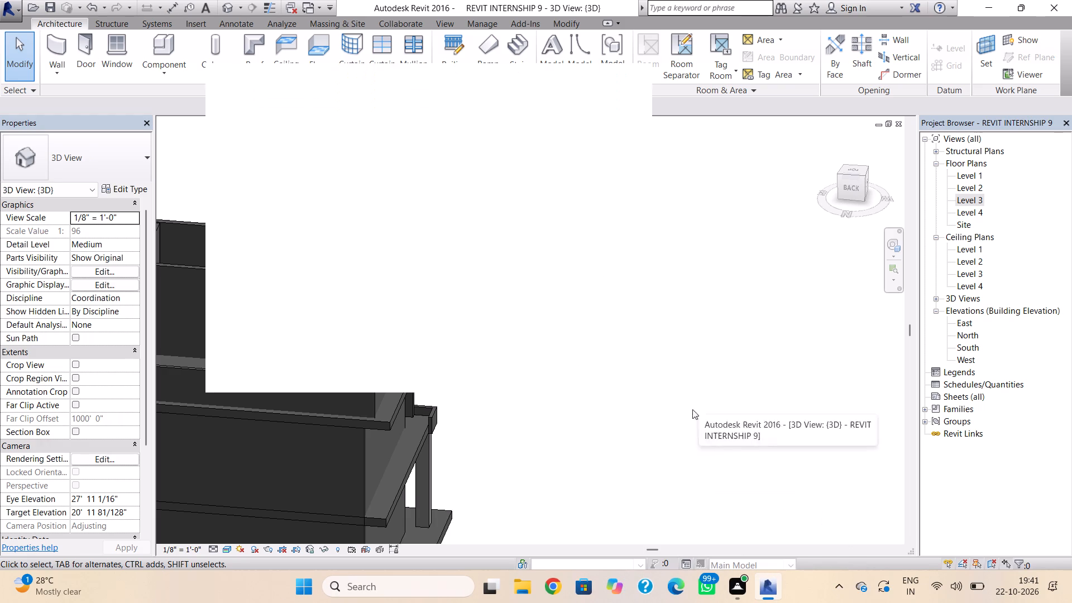
click(625, 84)
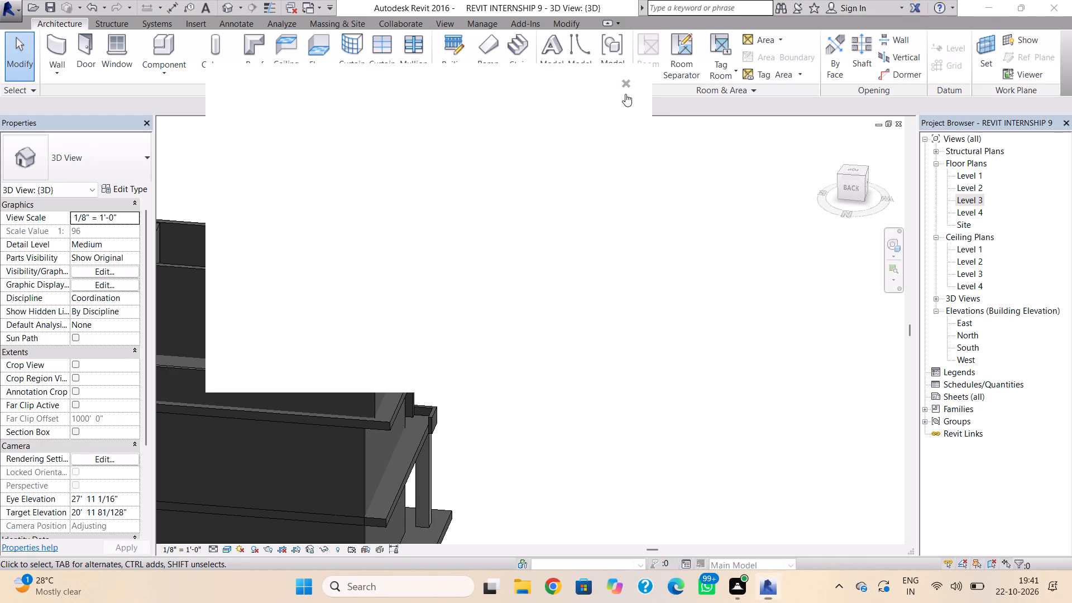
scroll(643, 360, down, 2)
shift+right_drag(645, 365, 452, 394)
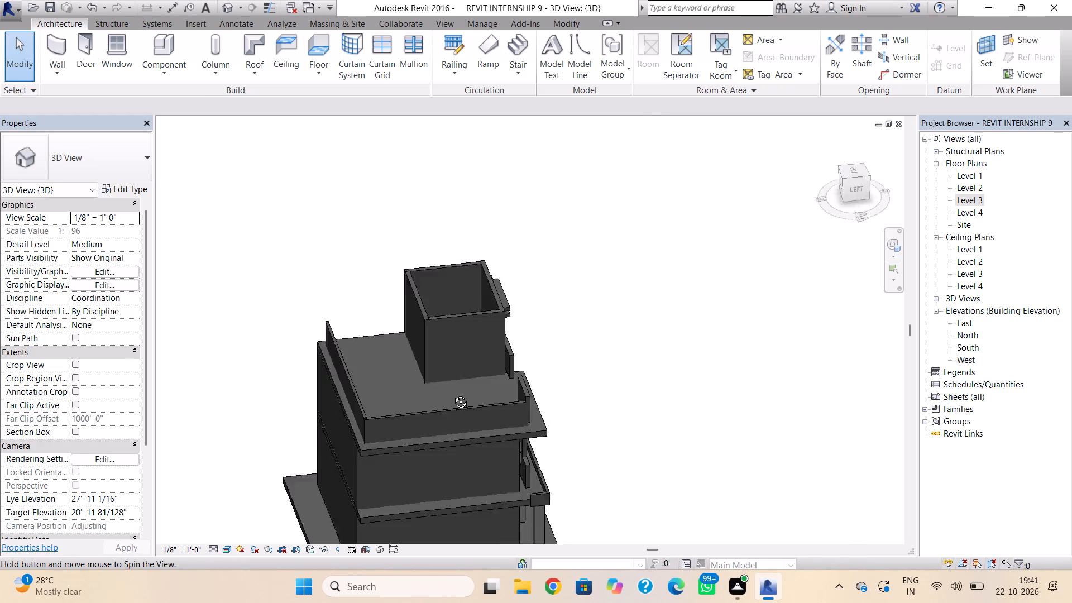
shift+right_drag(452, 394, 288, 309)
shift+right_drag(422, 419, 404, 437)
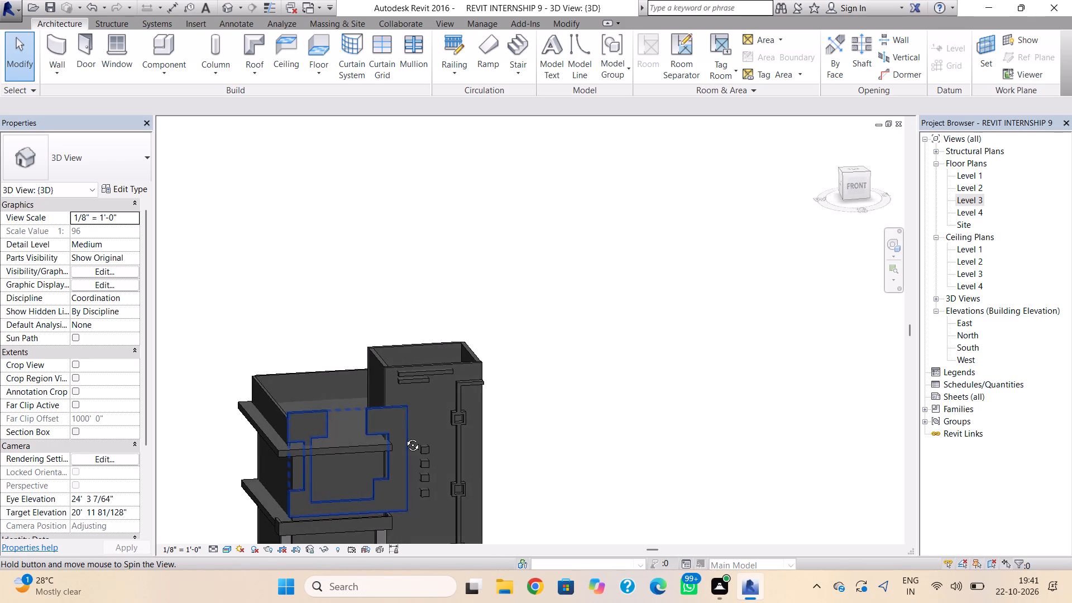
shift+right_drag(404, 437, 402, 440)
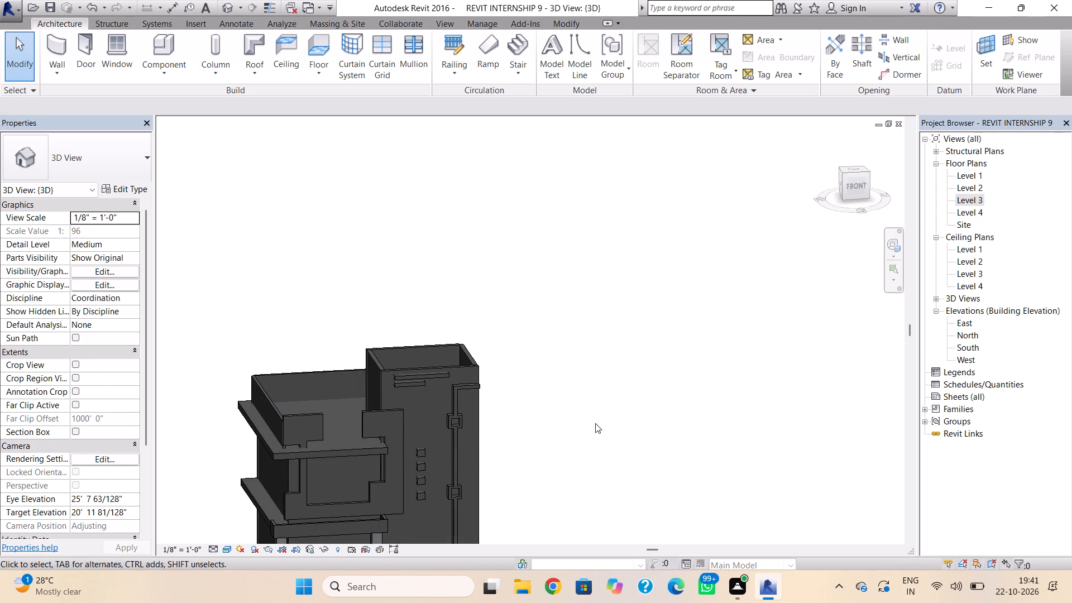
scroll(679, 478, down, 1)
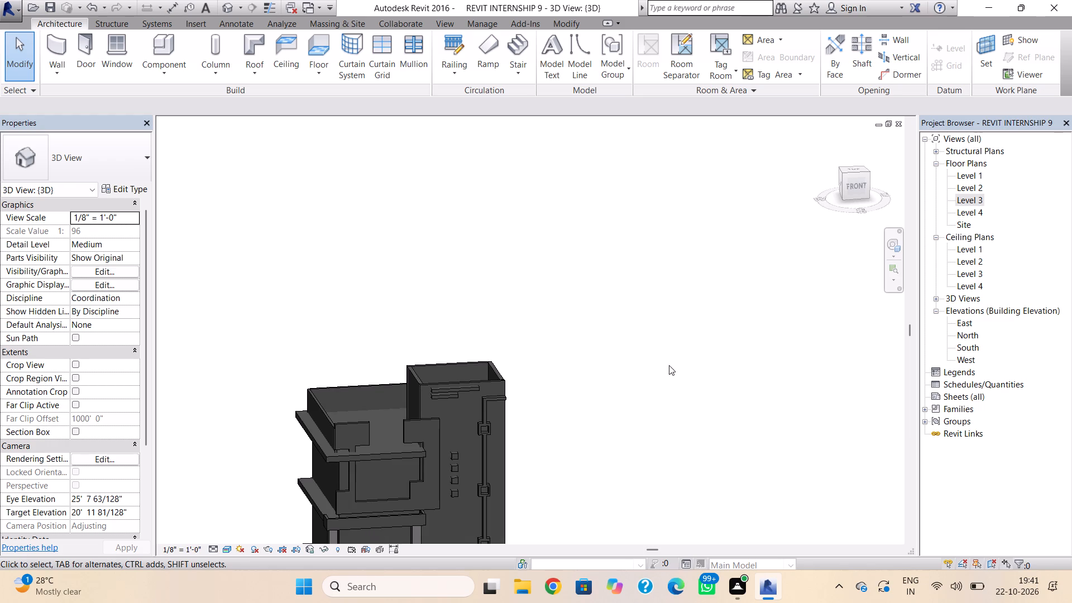
On Level 2, draw a horizontal Generic - 5" wall about 14' 3" long between the front-left outer wall and the decorative front panel.
double_click(968, 192)
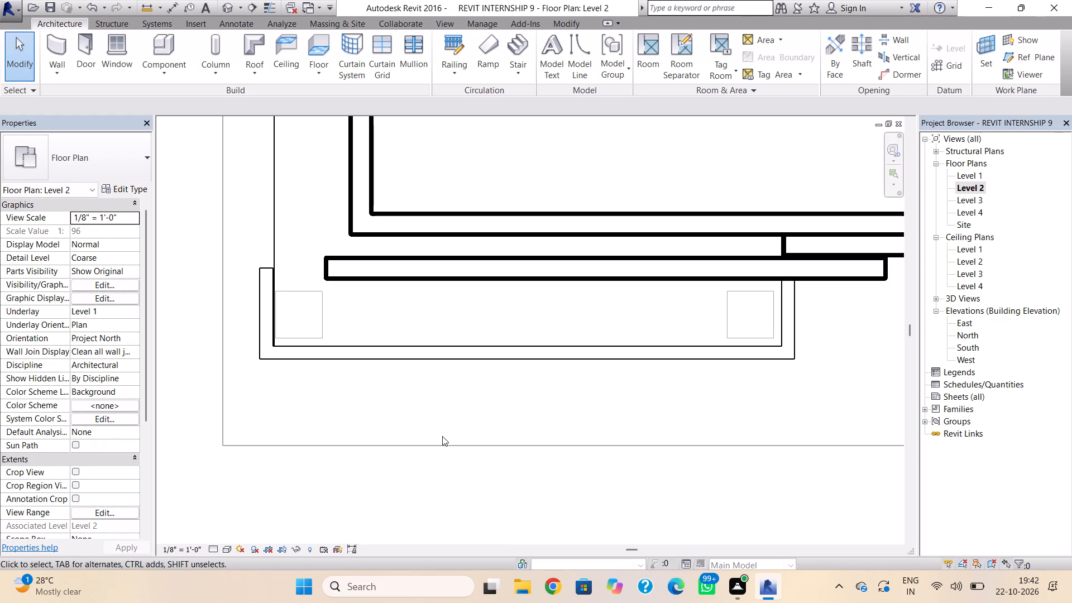
scroll(405, 419, down, 2)
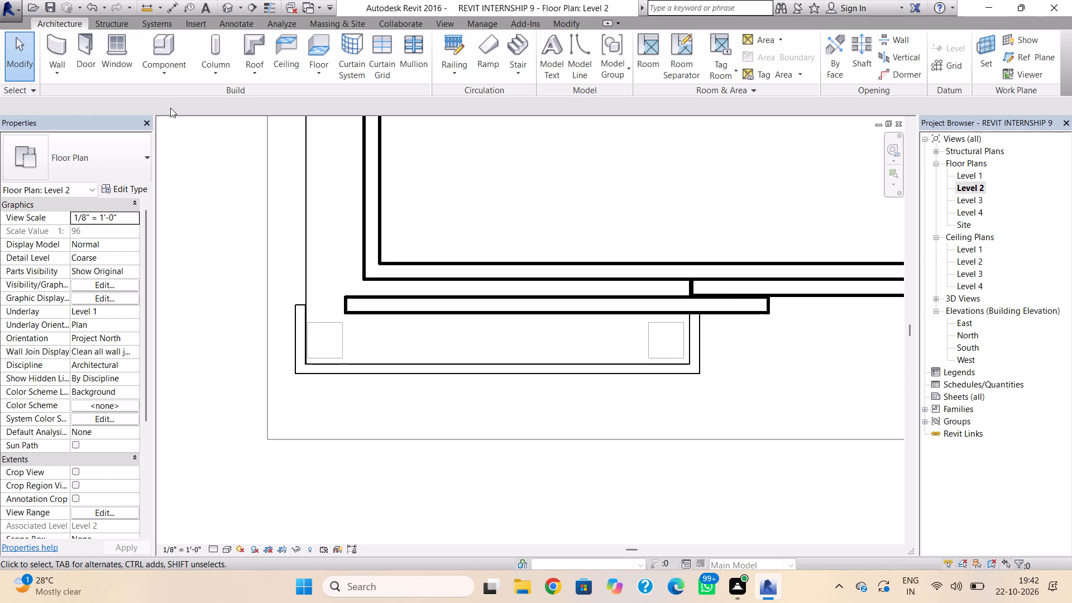
click(56, 50)
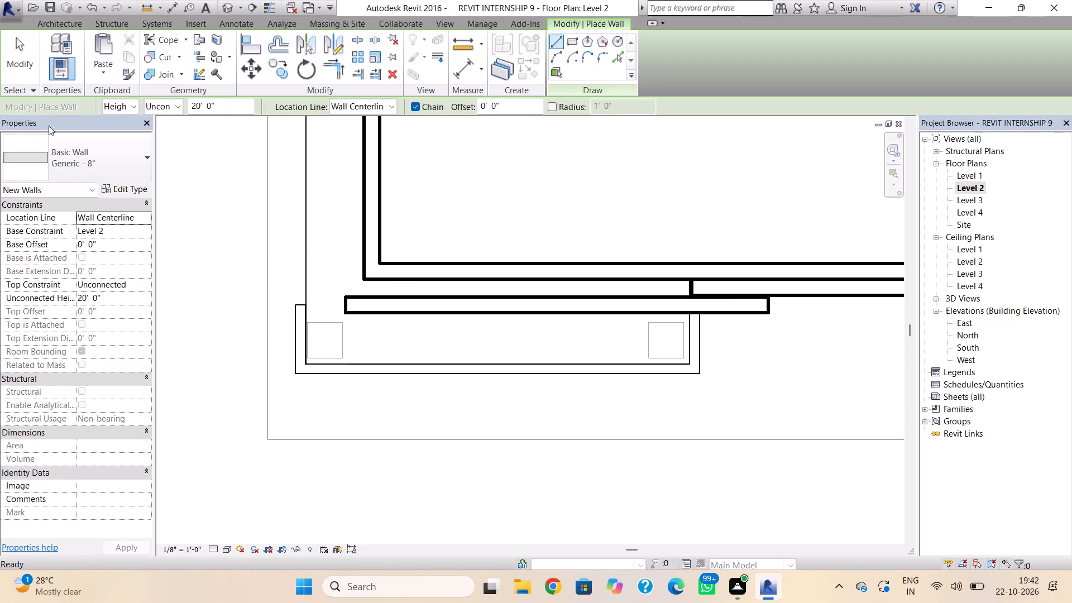
click(56, 149)
scroll(124, 254, up, 2)
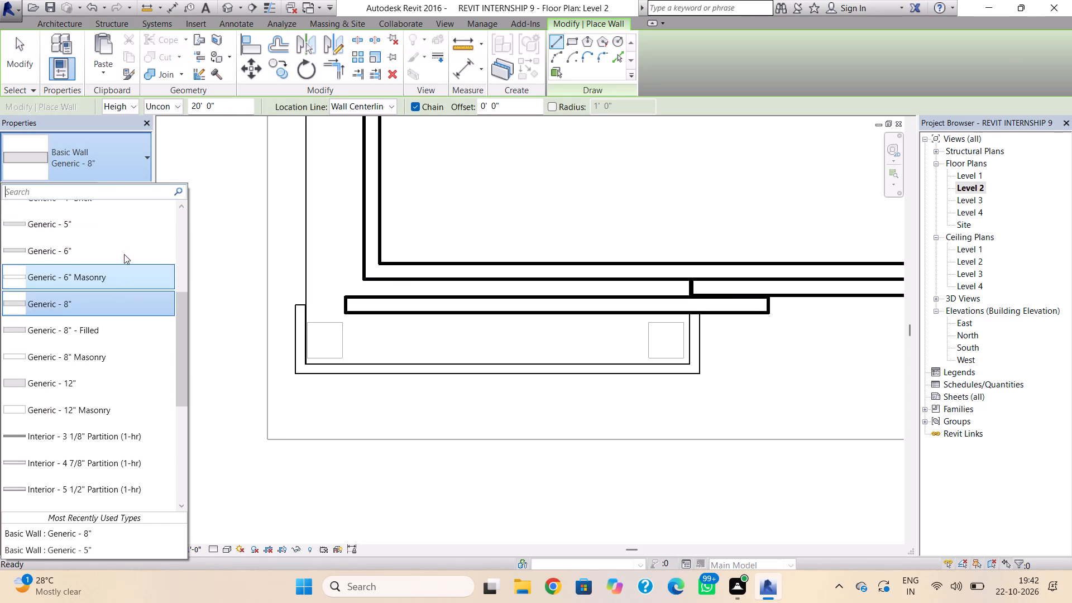
click(118, 224)
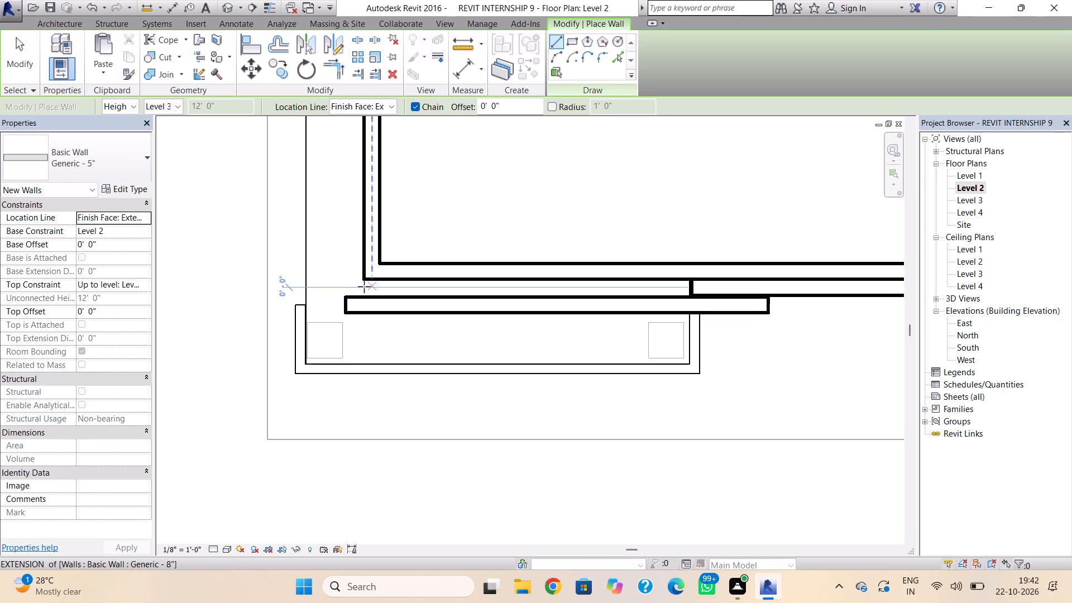
click(364, 286)
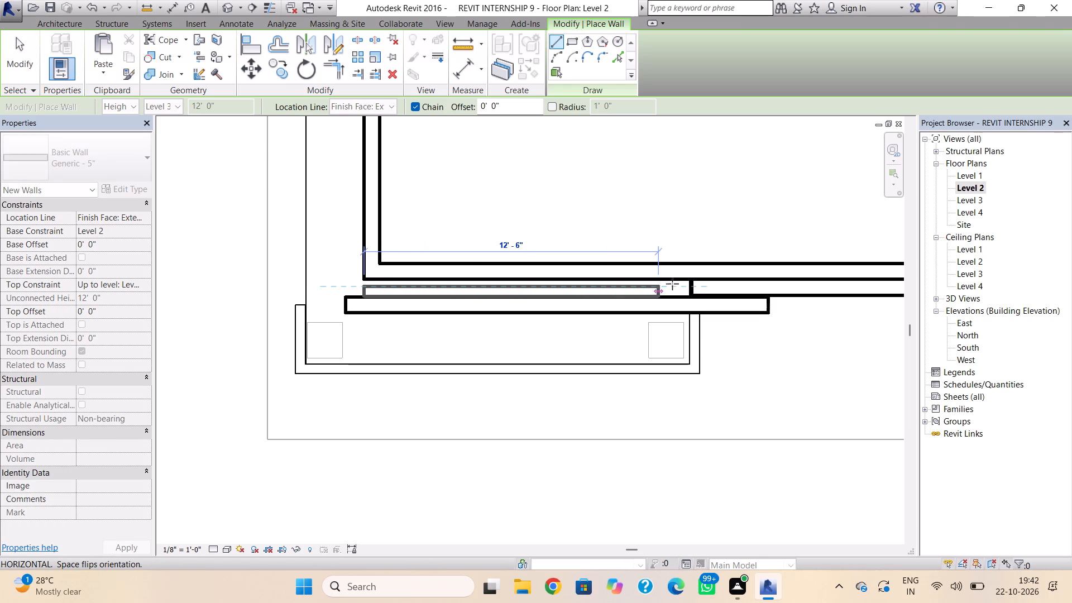
click(690, 285)
key(Escape)
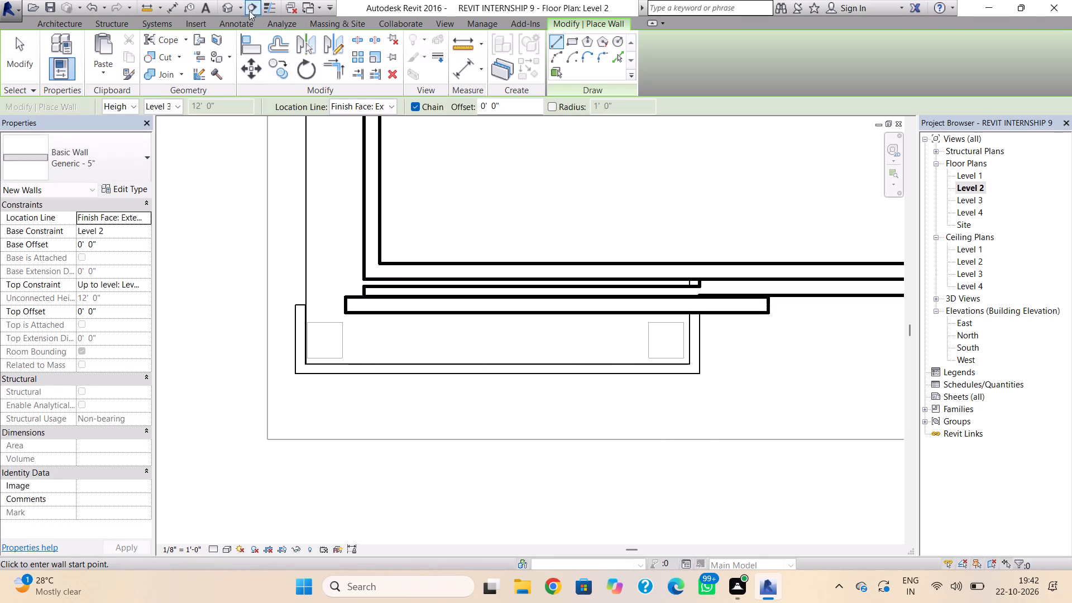
In the 3D view, raise the top of the new Generic - 5" front wall to about 2' 6" above Level 3.
click(227, 5)
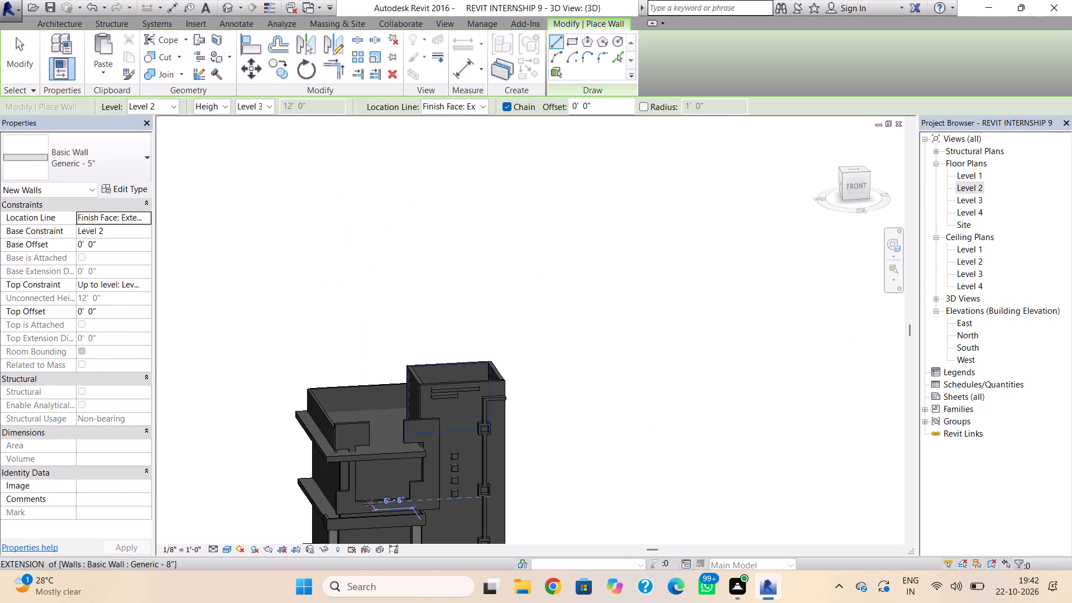
scroll(368, 505, up, 2)
scroll(368, 505, down, 1)
scroll(368, 517, up, 1)
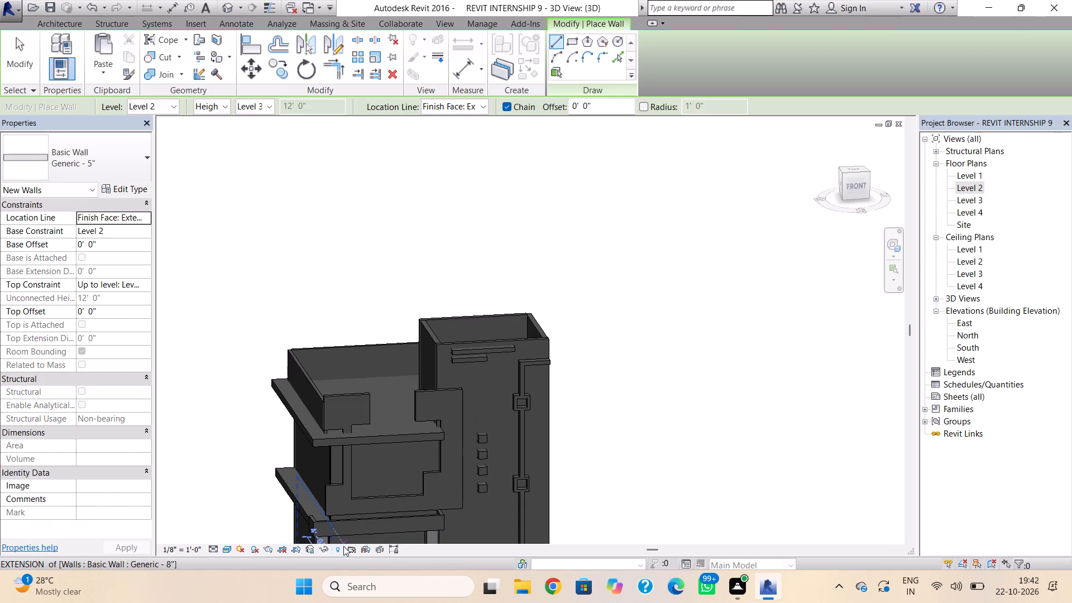
key(Escape)
shift+right_drag(337, 547, 413, 531)
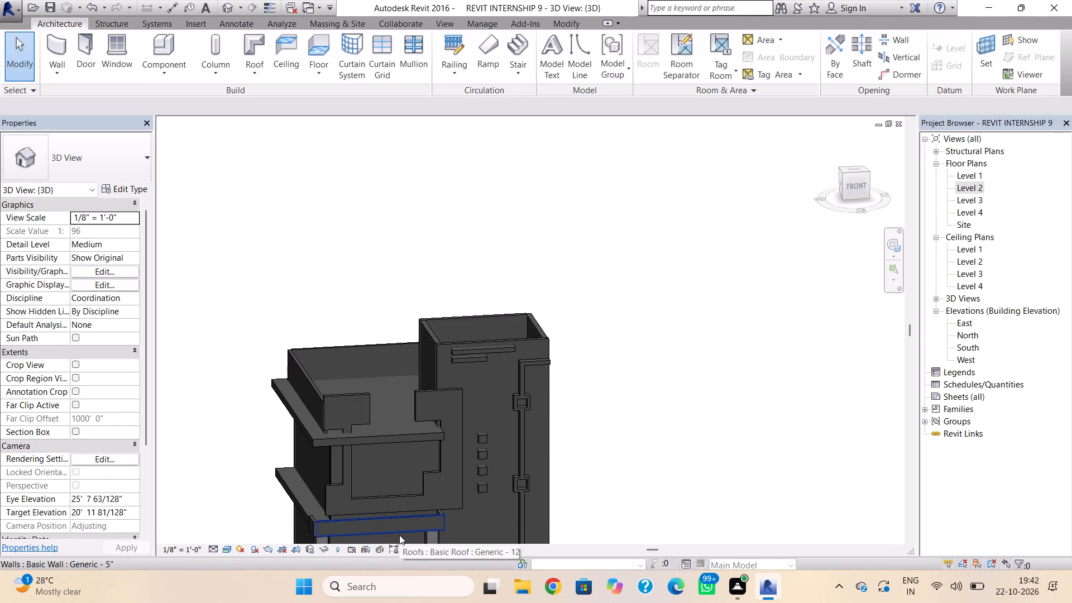
key(Escape)
shift+right_drag(383, 541, 479, 525)
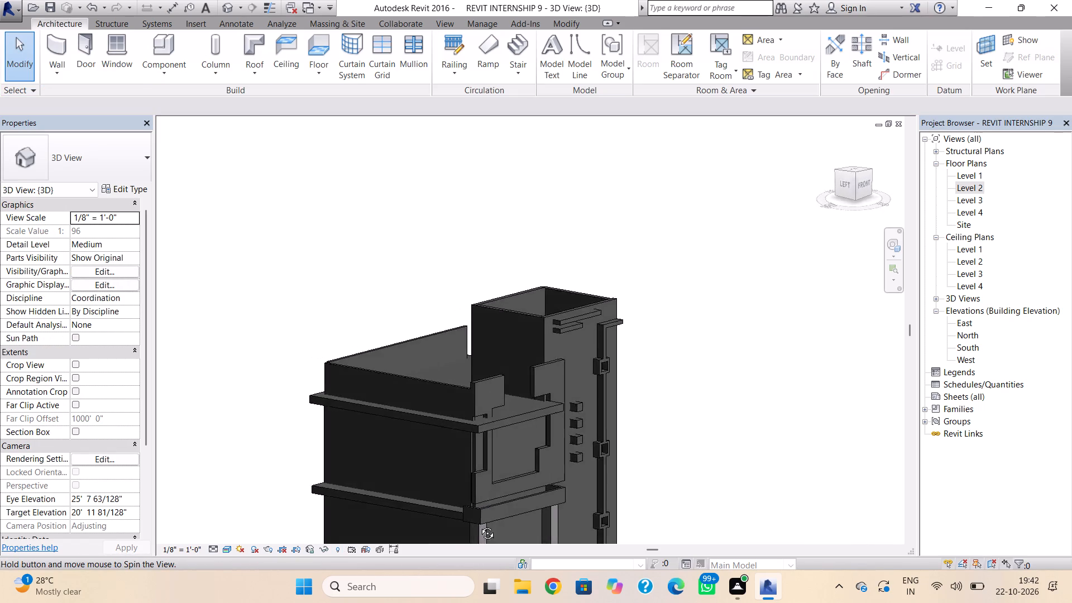
shift+right_drag(479, 525, 544, 518)
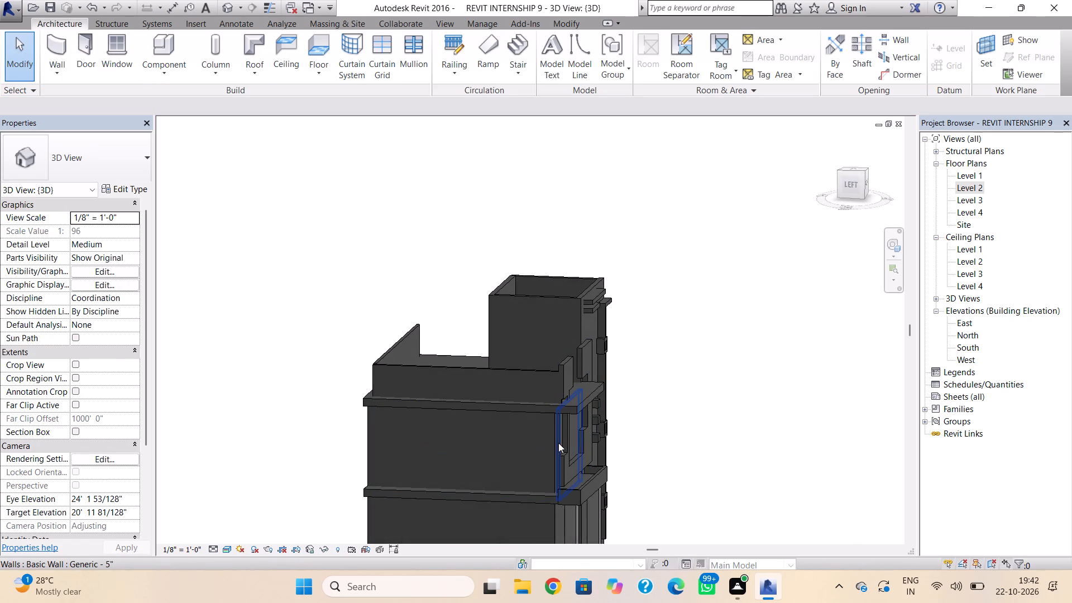
click(559, 442)
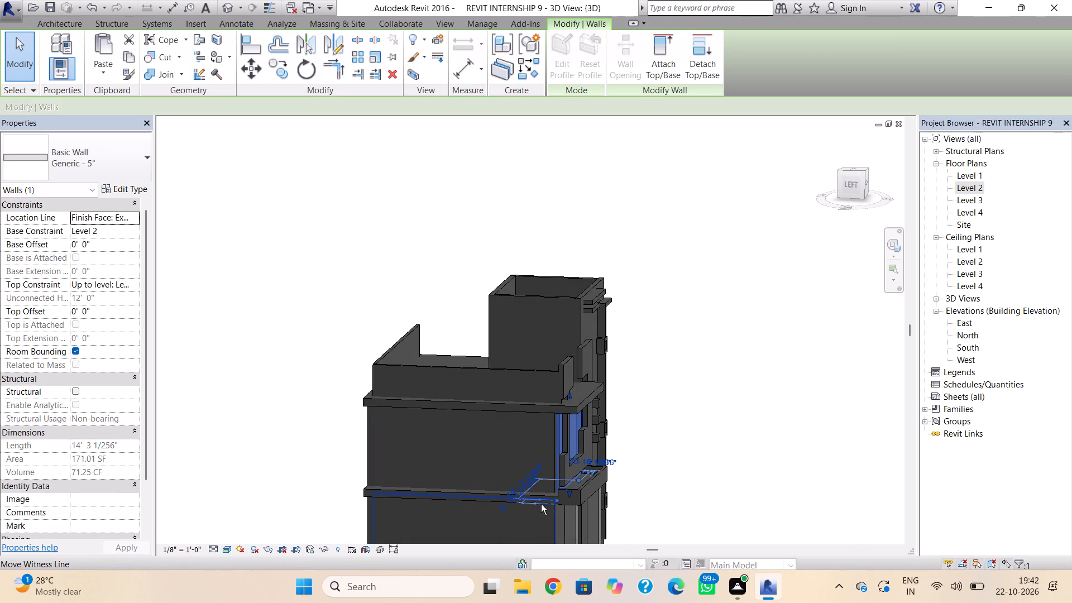
shift+right_drag(539, 505, 368, 499)
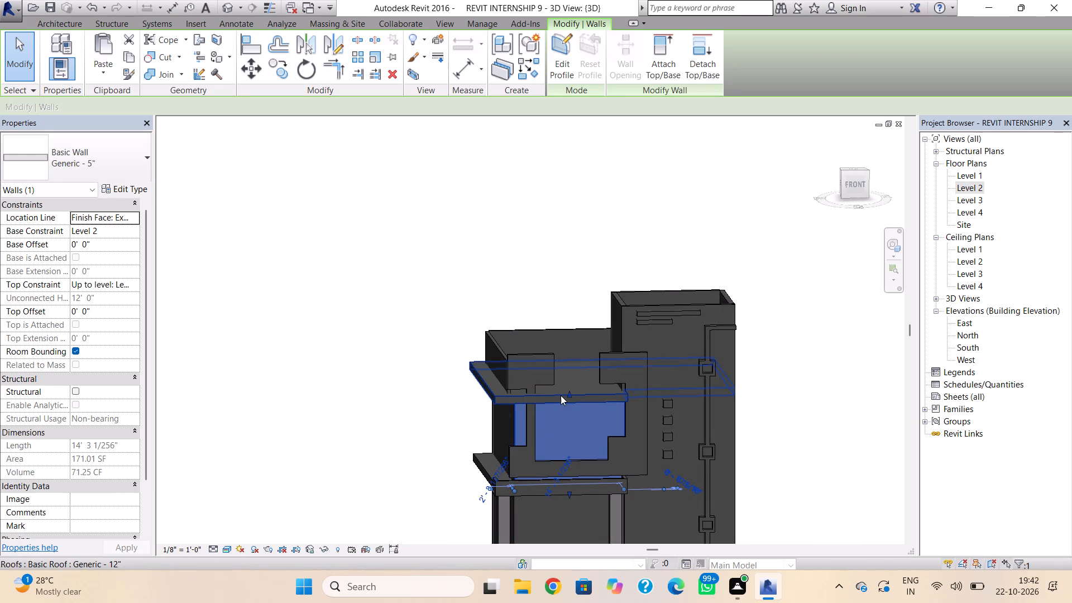
drag(566, 391, 567, 381)
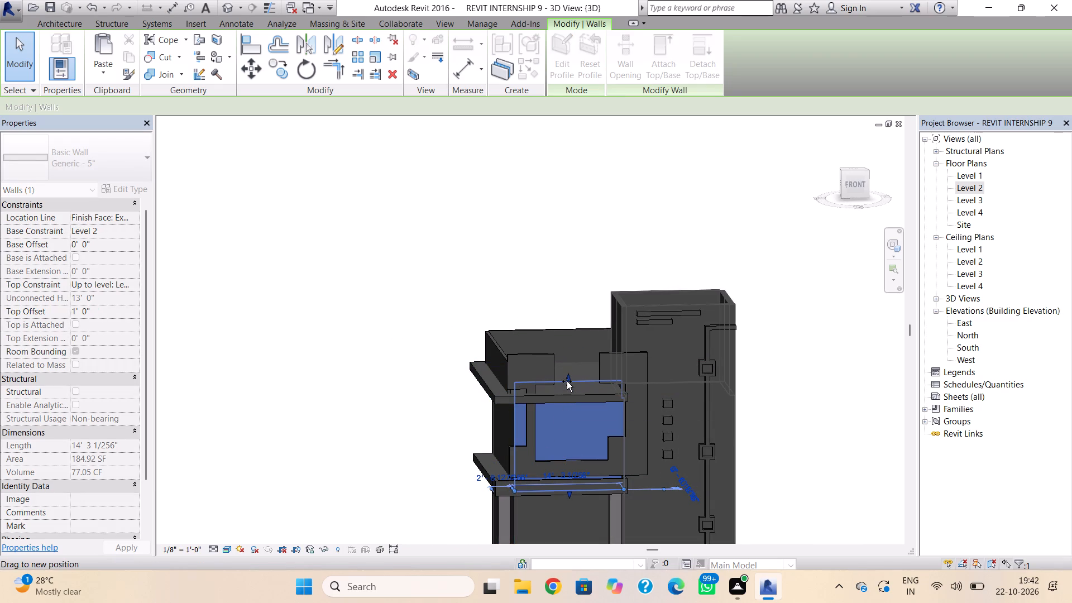
drag(567, 381, 567, 386)
drag(567, 386, 568, 380)
Raise the base of the same Generic - 5" front wall to a 13' offset from Level 2, level with the roof slab.
drag(566, 493, 575, 402)
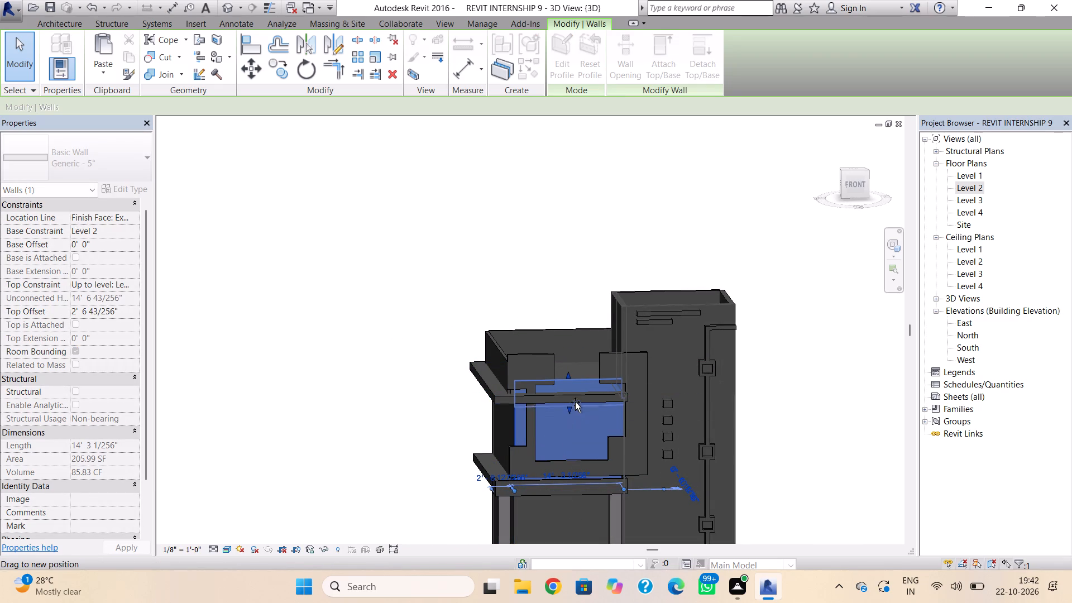
drag(575, 402, 576, 389)
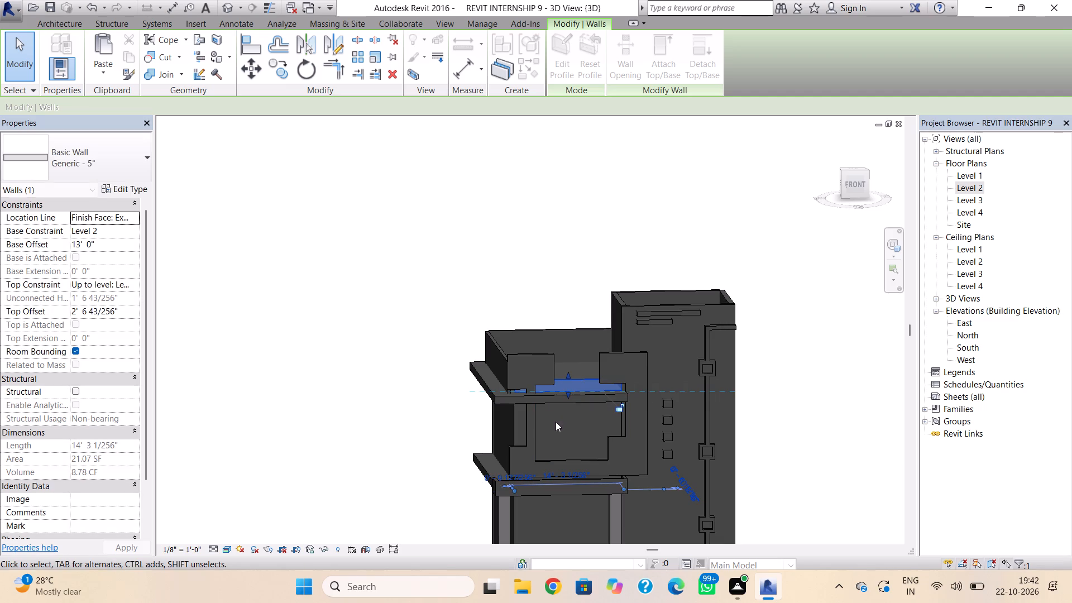
Nudge the low front wall sideways until its left end lines up with the front panel opening, leaving it about 11' 11" long.
scroll(553, 423, up, 2)
middle_drag(552, 428, 424, 478)
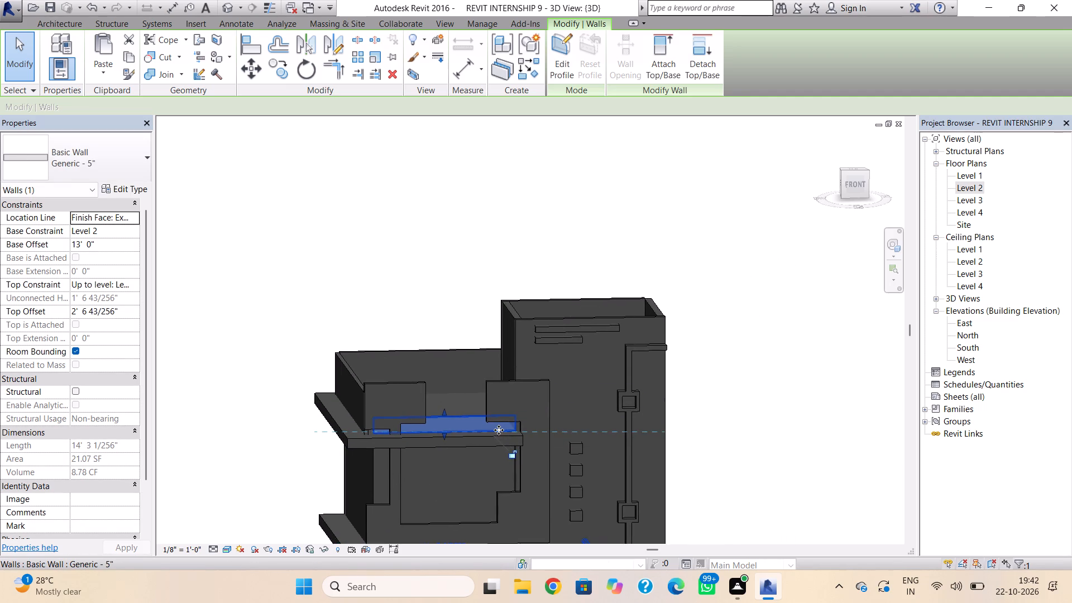
key(Right)
key(Right)
key(Right)
key(Right)
key(Right)
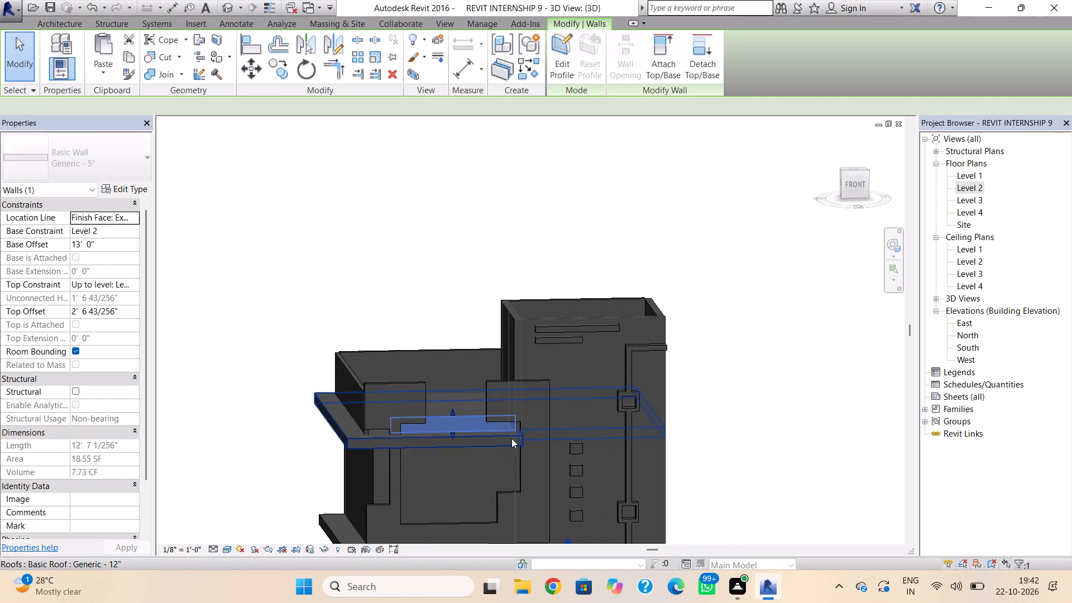
key(Right)
key(Right)
key(Right)
key(Right)
key(Right)
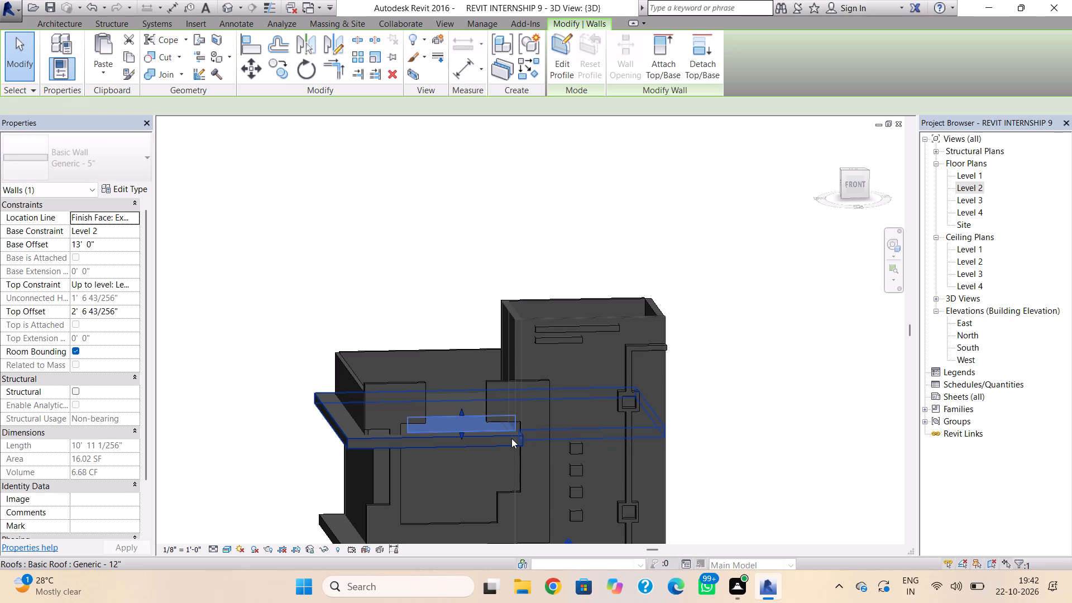
key(Right)
key(Right)
key(Right)
key(Right)
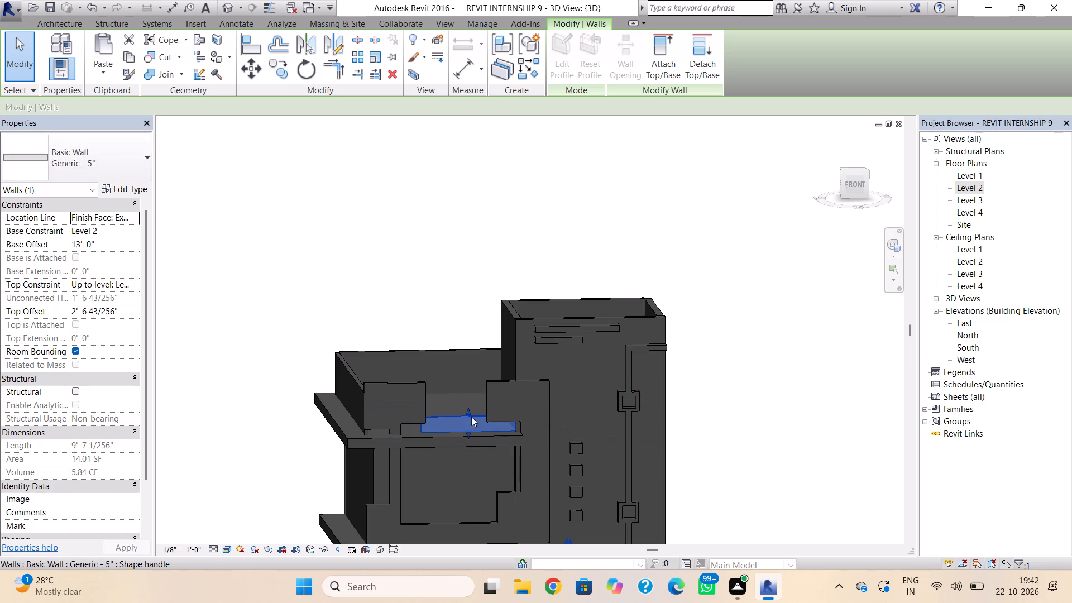
key(Left)
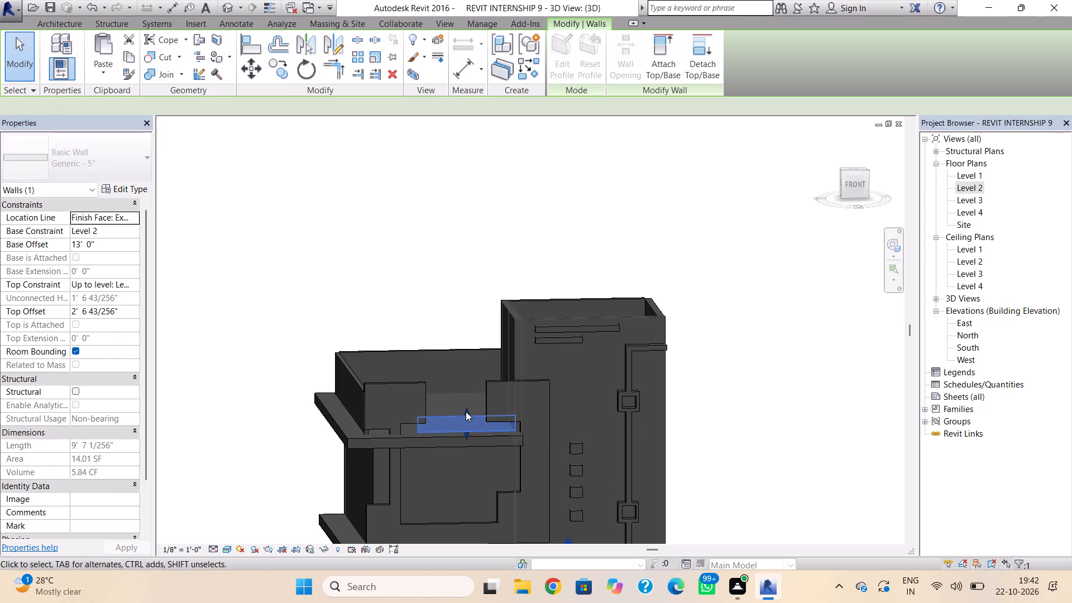
key(Left)
key(Left)
key(Left)
key(Left)
key(Left)
key(Left)
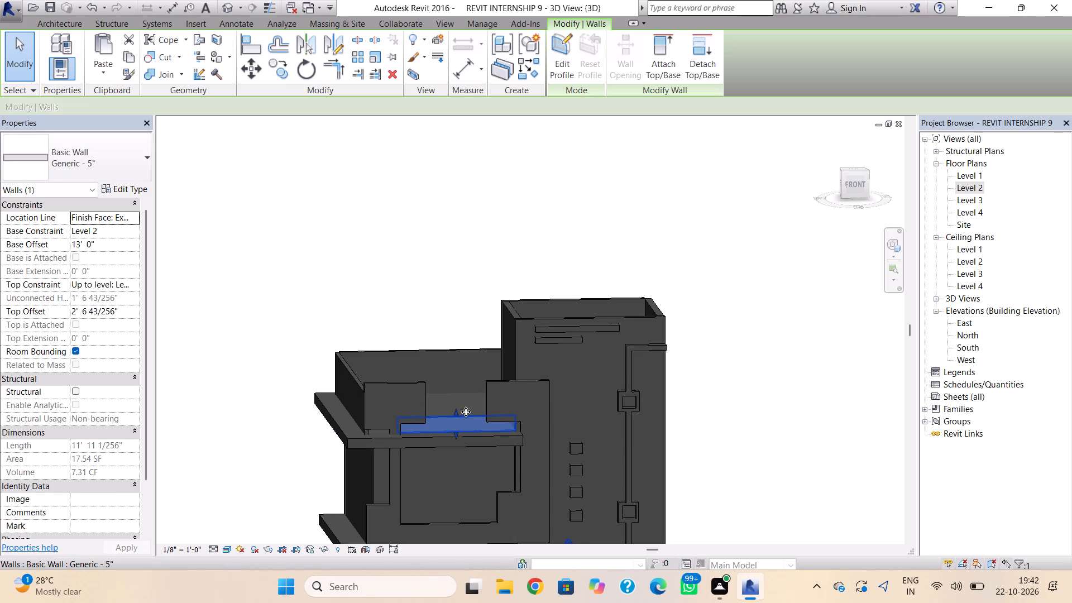
Lower the top of the low front wall to about 2' above Level 3, and dismiss the notification card.
drag(455, 412, 461, 421)
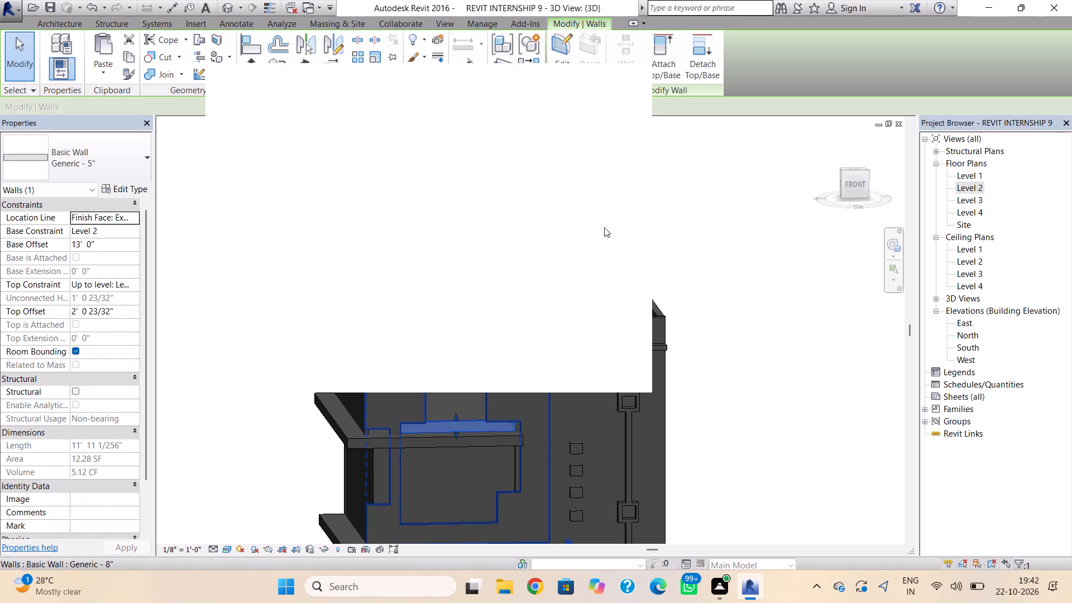
click(624, 82)
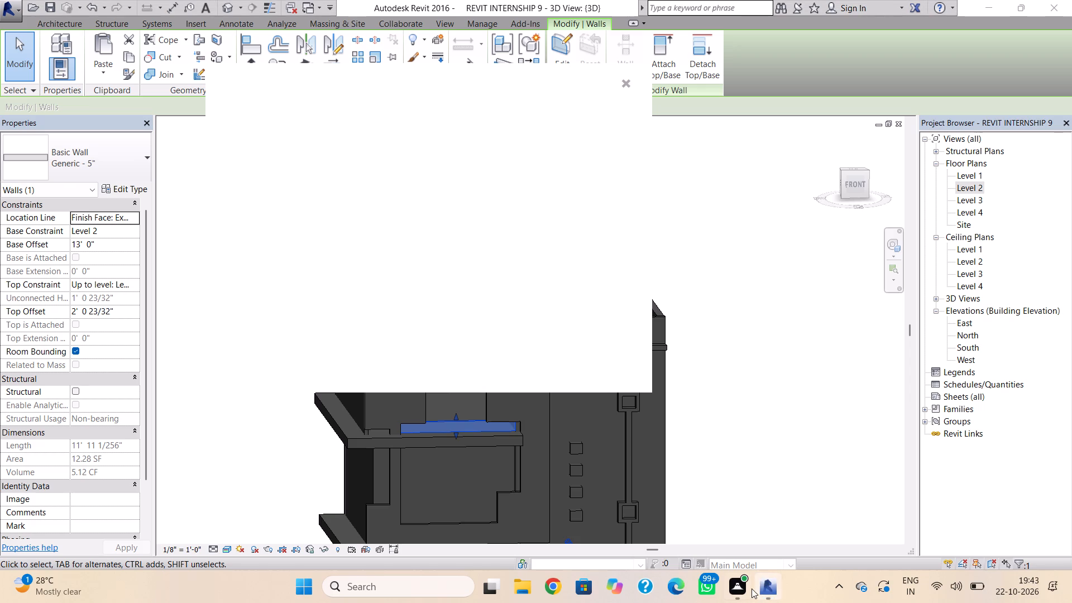
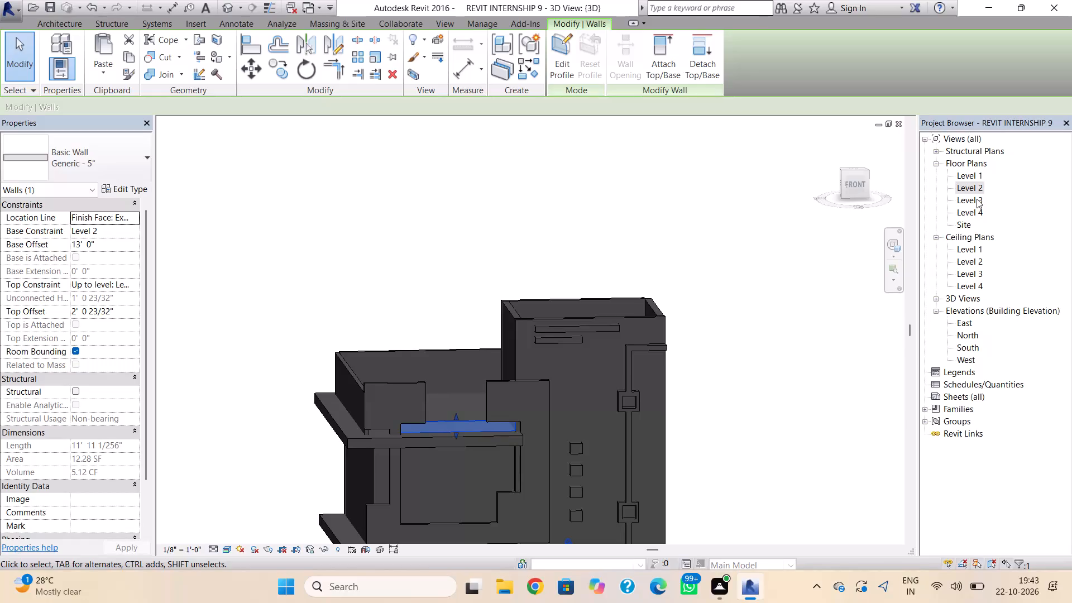
In the Level 3 floor plan, extend the tower-side end of the 5" front wall to a length of about 12' 6".
scroll(851, 376, down, 2)
middle_drag(851, 376, 835, 312)
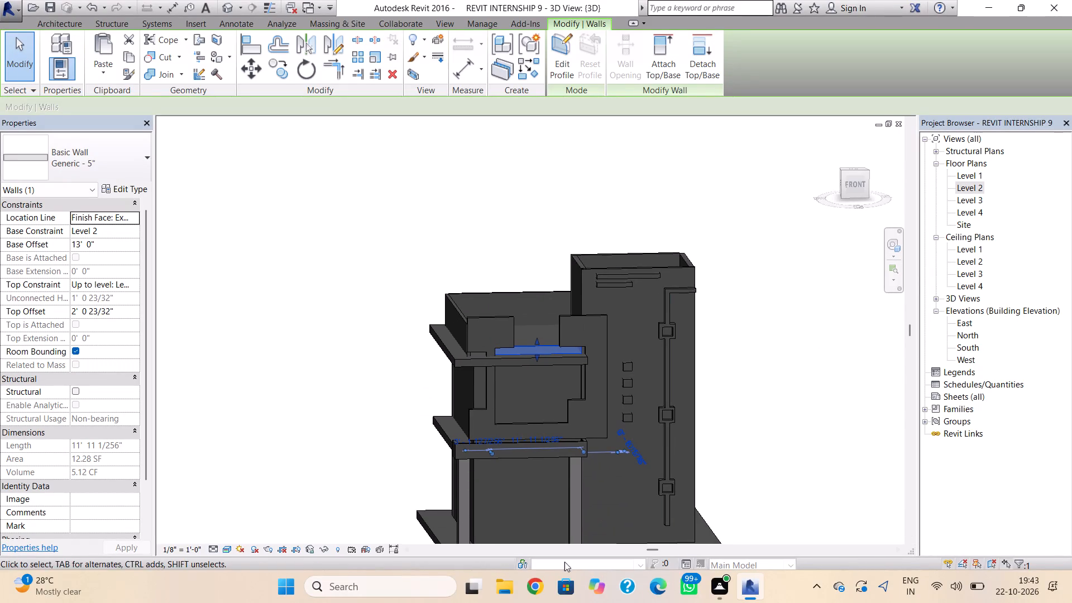
middle_drag(553, 435, 551, 413)
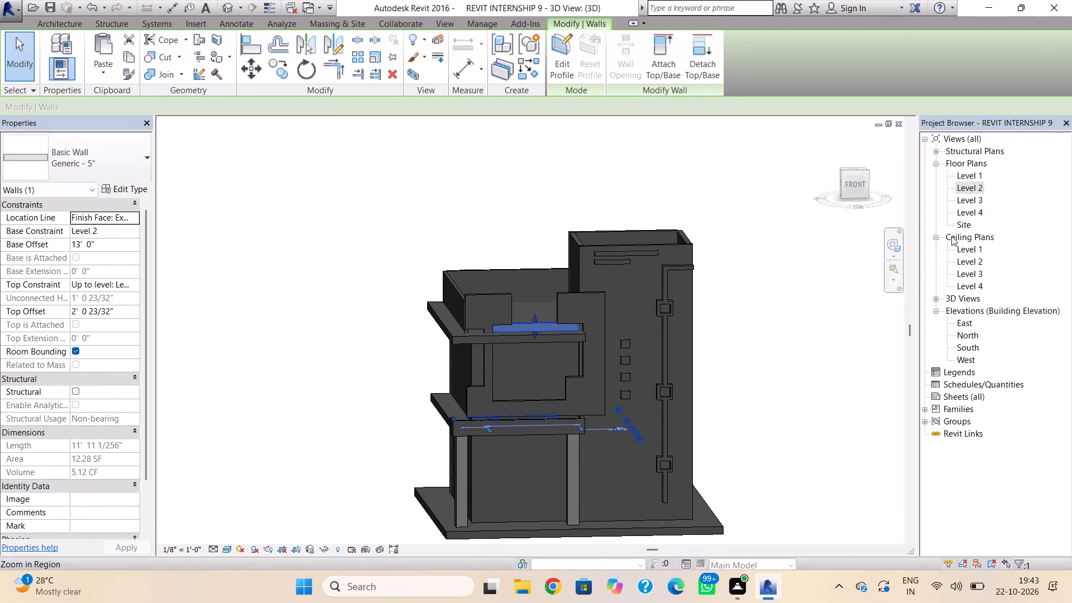
double_click(967, 199)
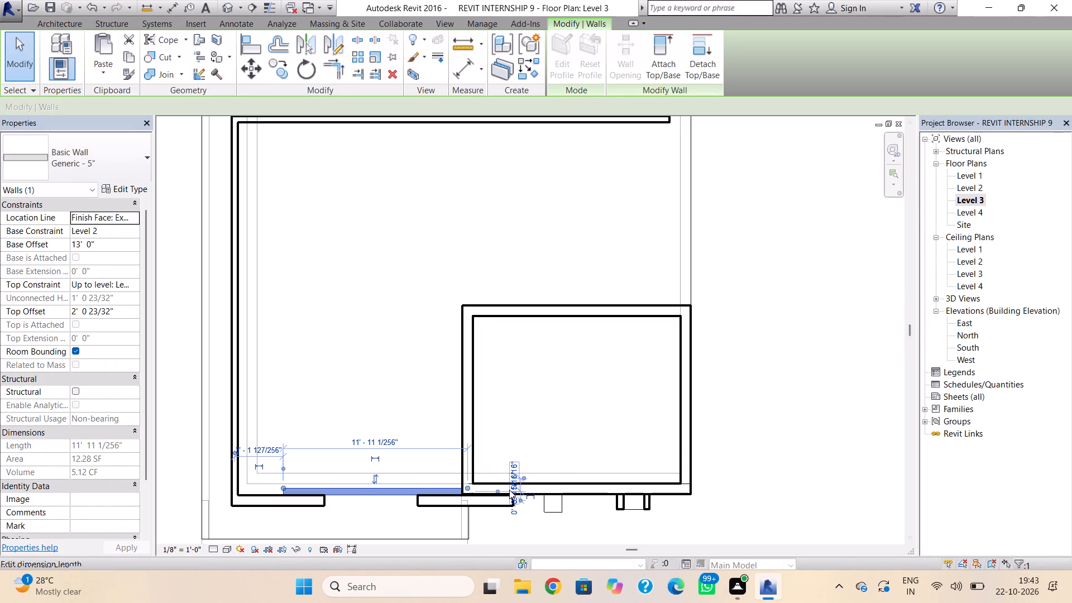
scroll(462, 495, up, 3)
drag(472, 484, 479, 482)
key(Escape)
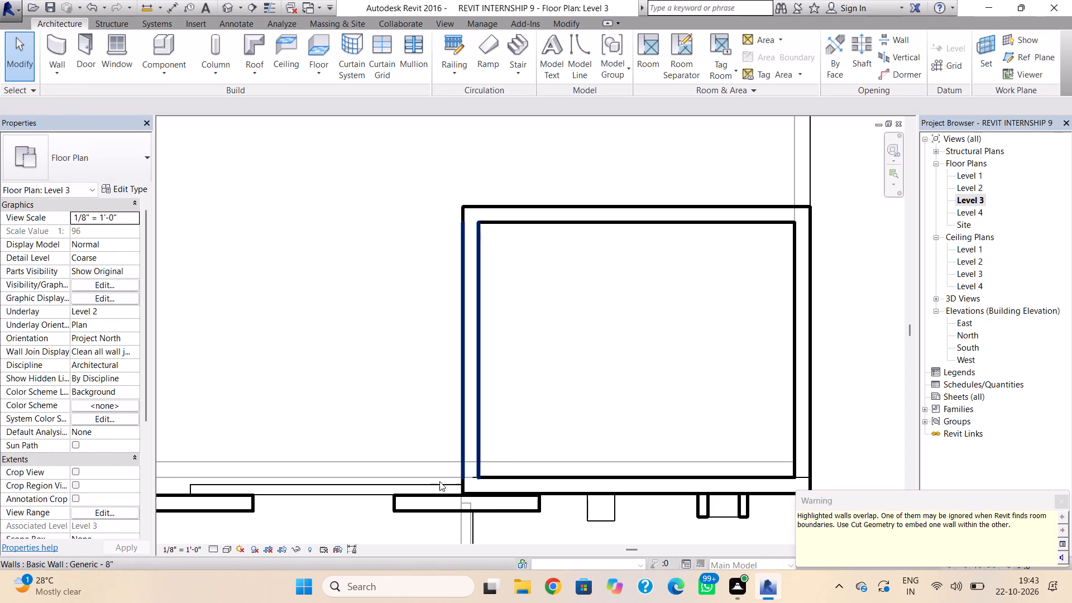
In the 3D view, nudge the low 5" wall above the front roof slab three increments outward and one back.
click(232, 5)
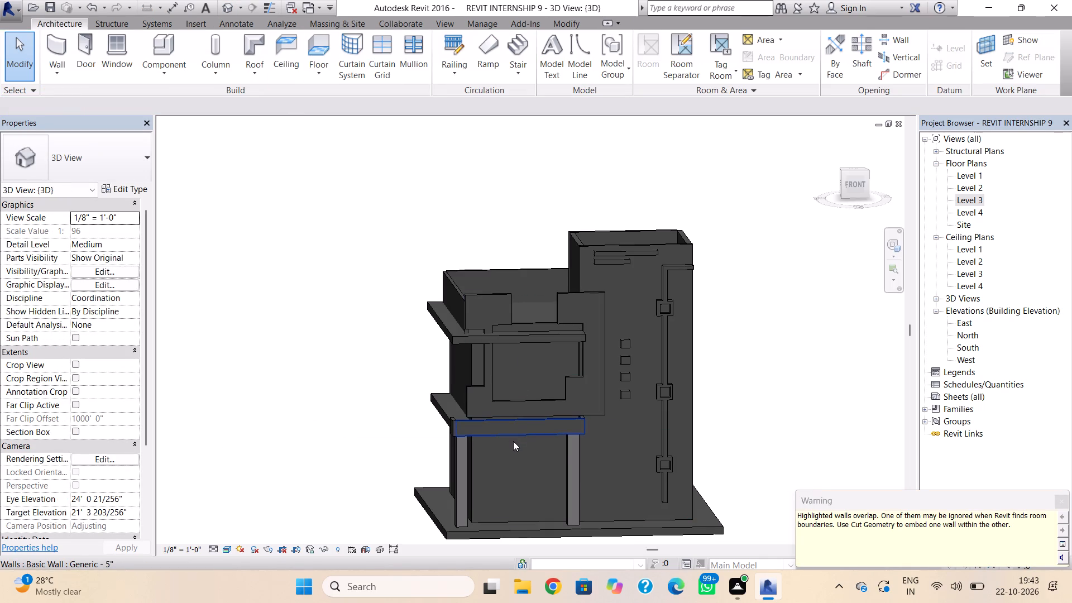
scroll(513, 441, up, 3)
shift+right_drag(502, 419, 626, 414)
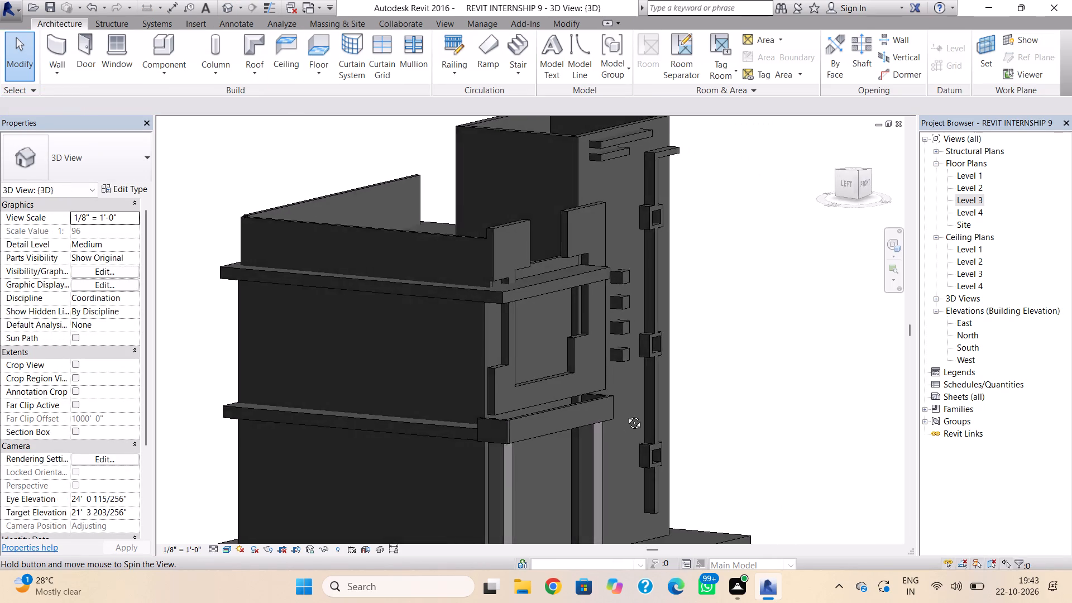
shift+right_drag(626, 414, 422, 477)
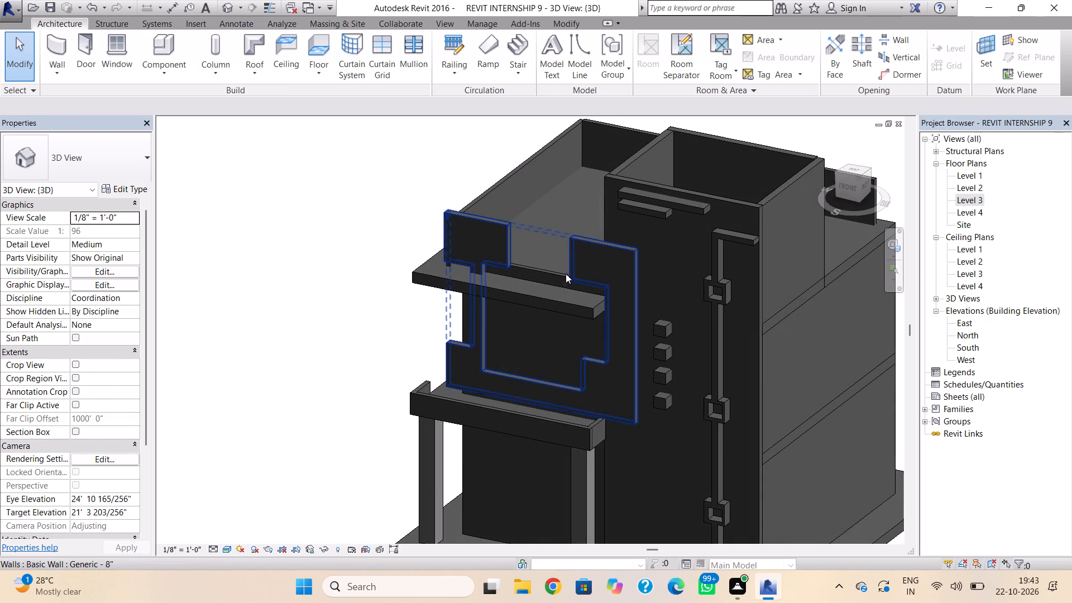
click(563, 275)
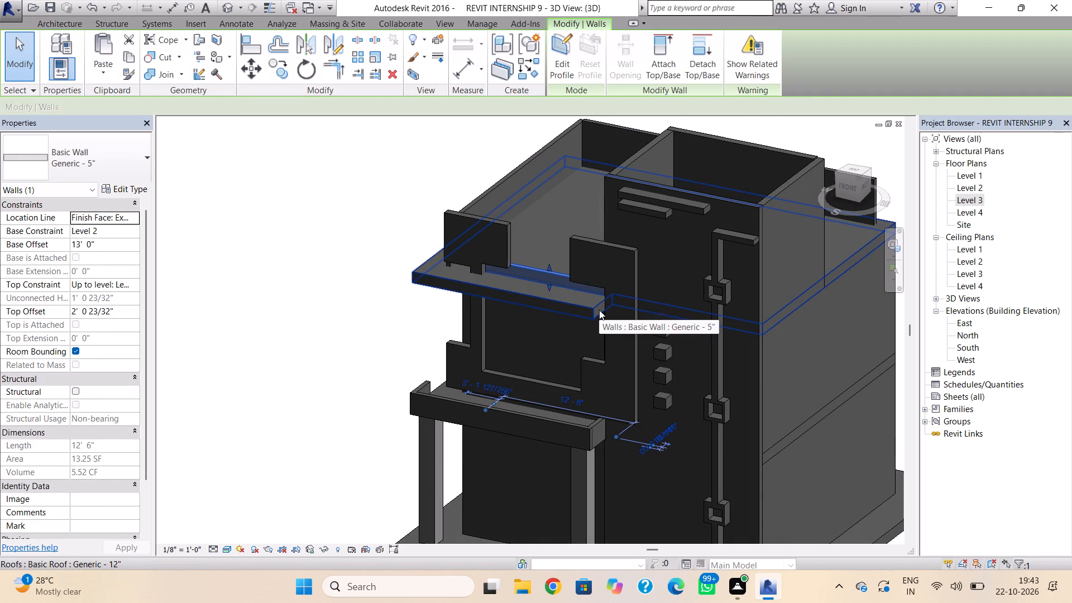
key(Down)
key(Down)
key(Down)
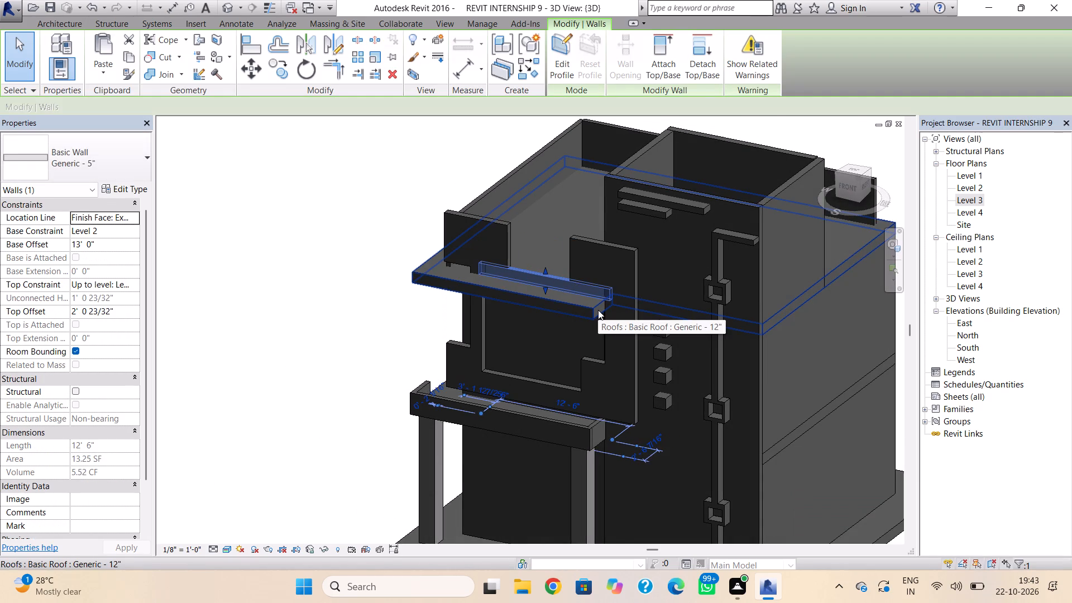
key(Up)
key(Escape)
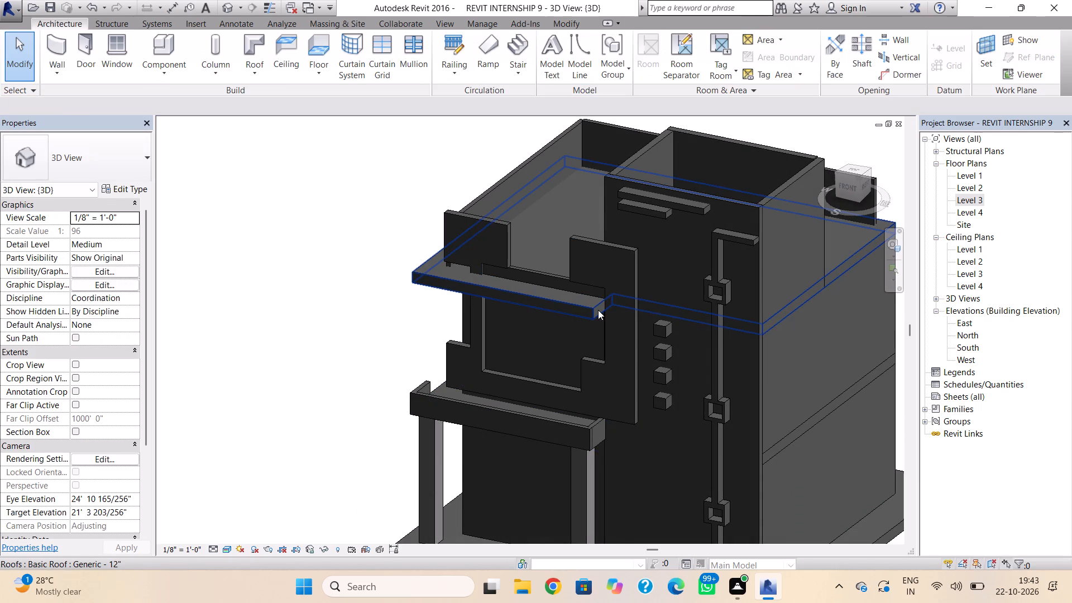
Examine how the low 5" wall sits against the notched 8" facade wall from the front and side.
shift+right_drag(537, 317, 592, 236)
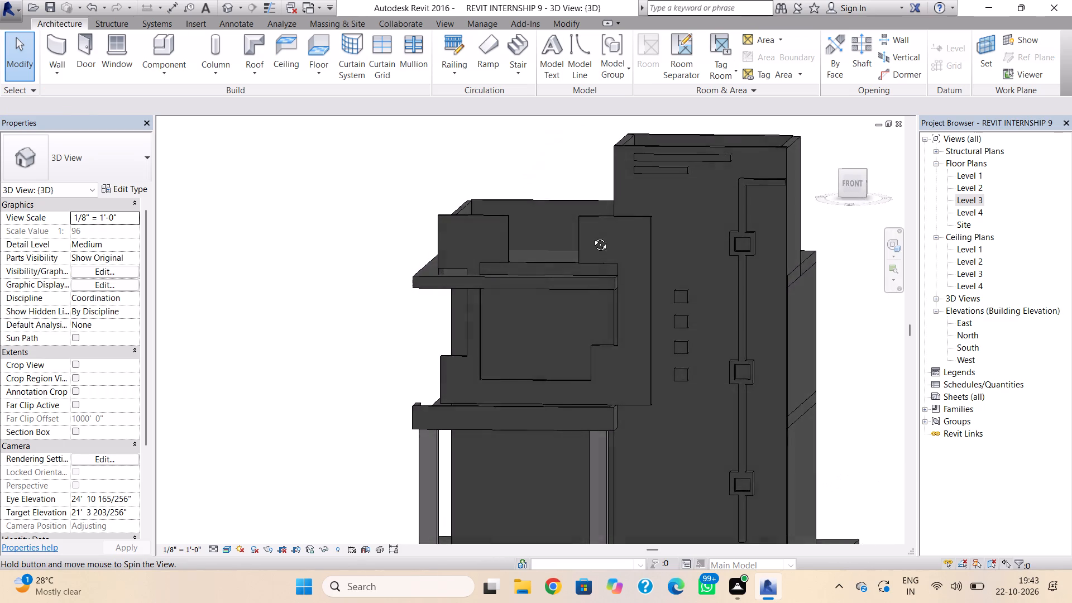
shift+right_drag(592, 236, 595, 260)
shift+right_drag(527, 361, 680, 342)
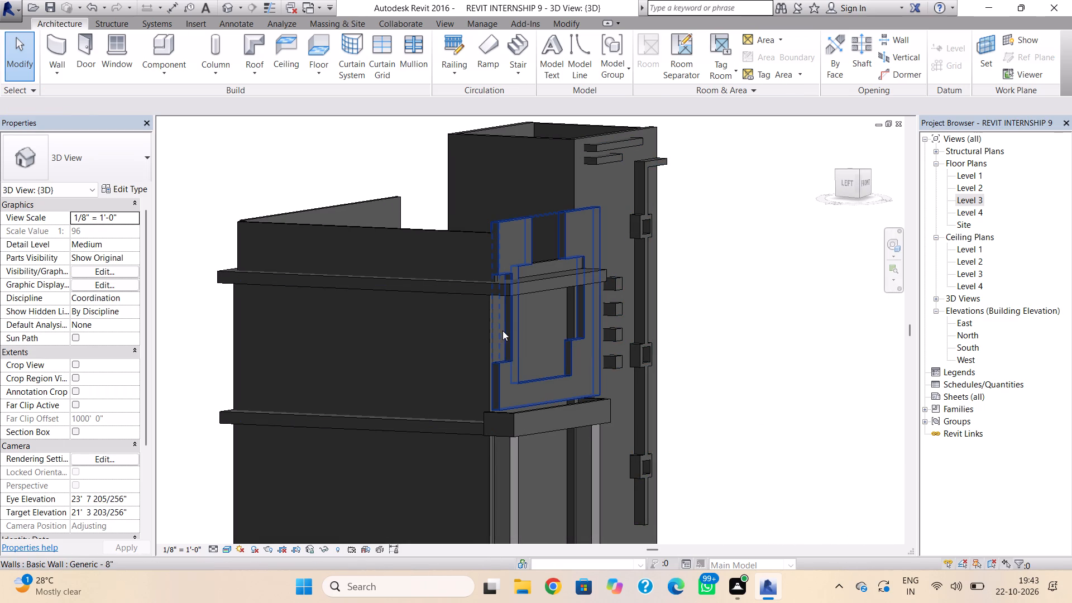
click(500, 331)
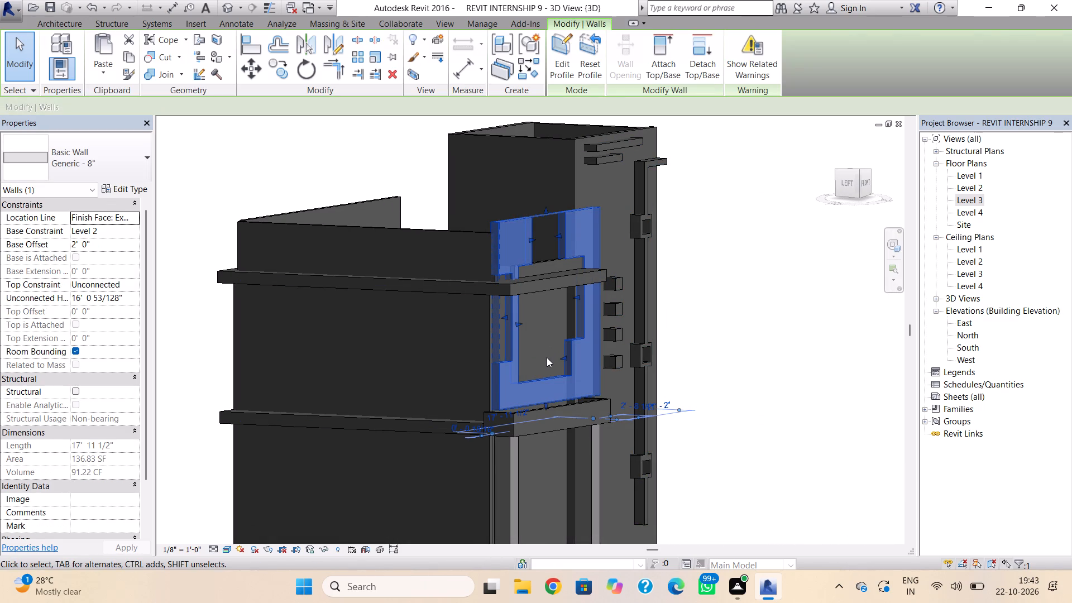
key(Escape)
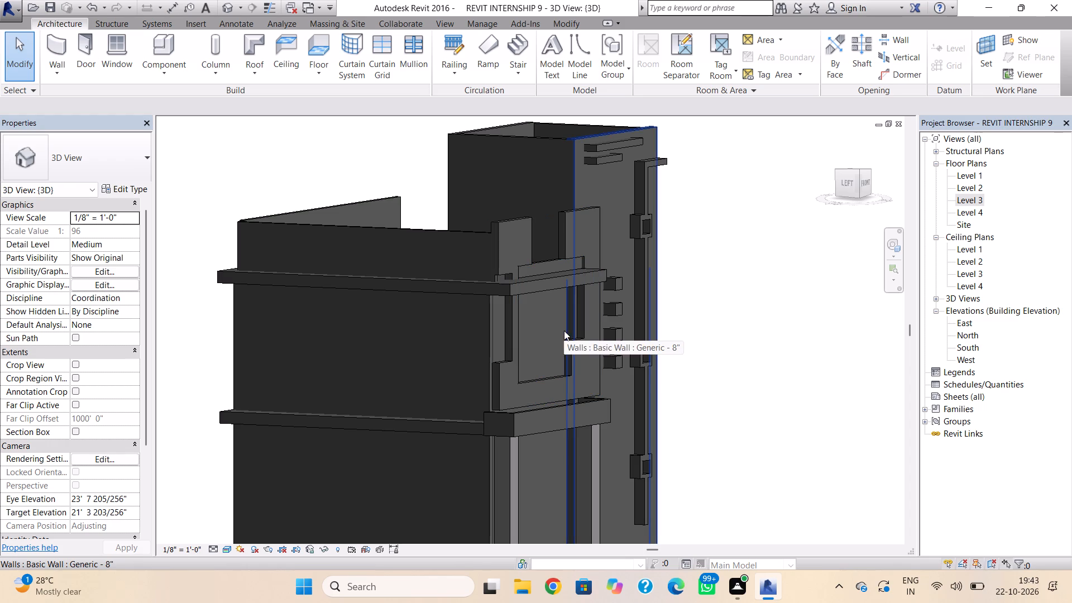
scroll(519, 391, up, 1)
scroll(484, 343, up, 2)
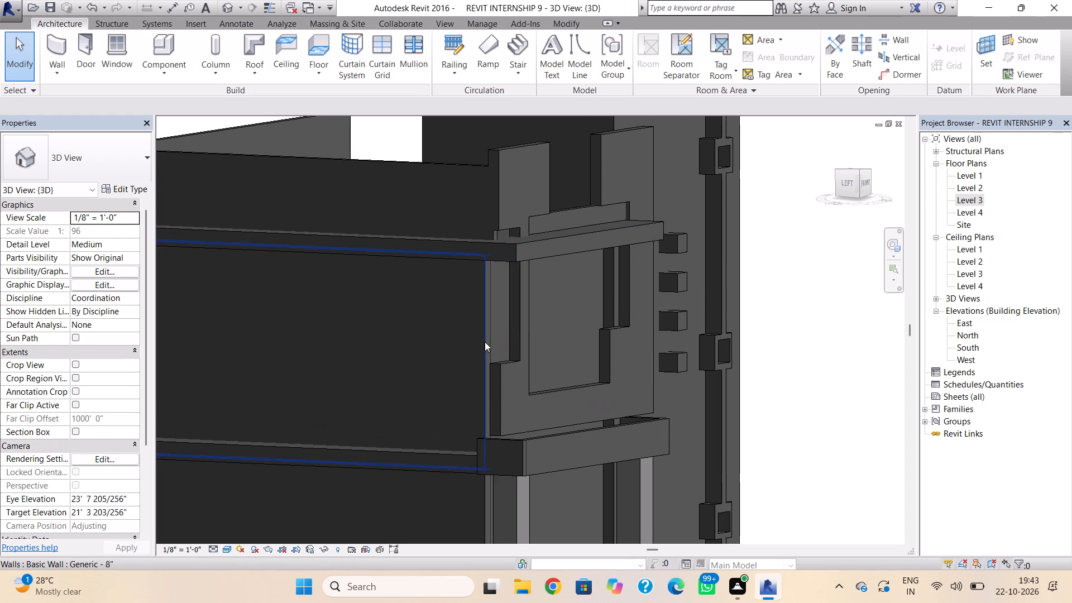
click(495, 334)
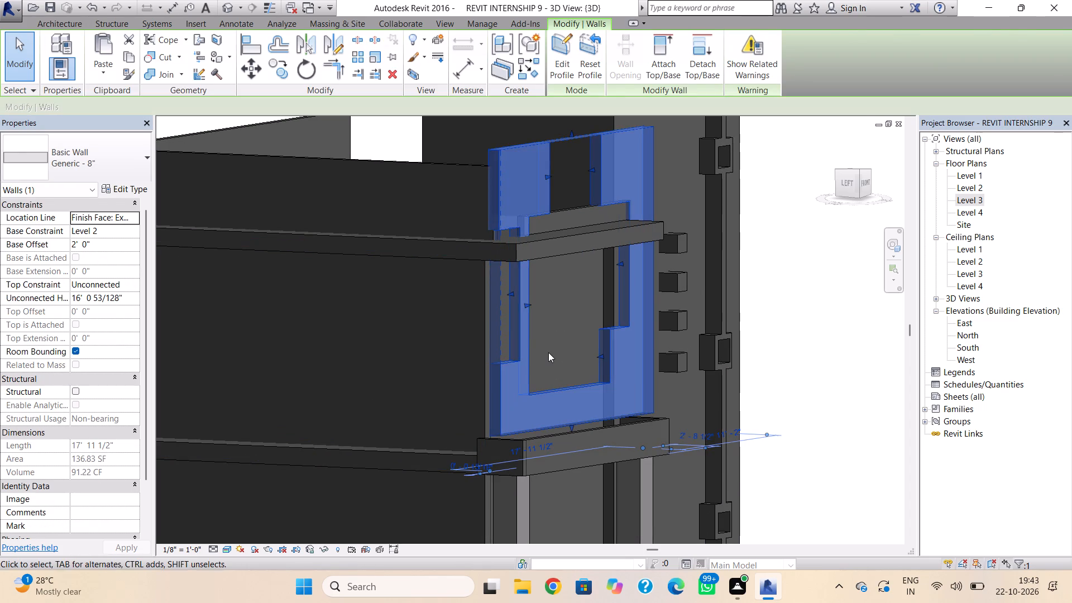
key(Escape)
click(562, 210)
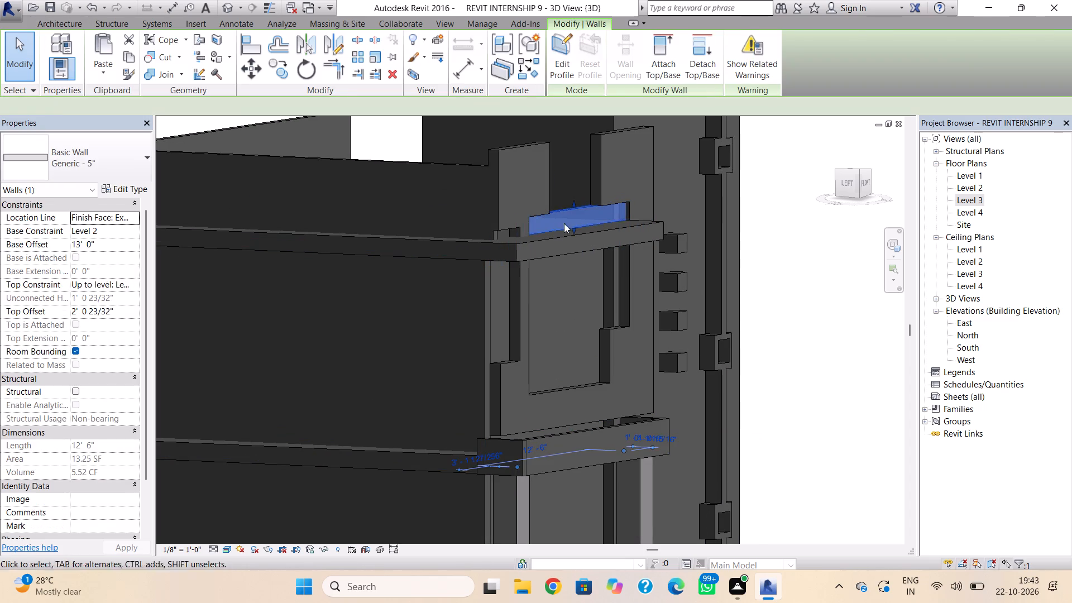
key(Escape)
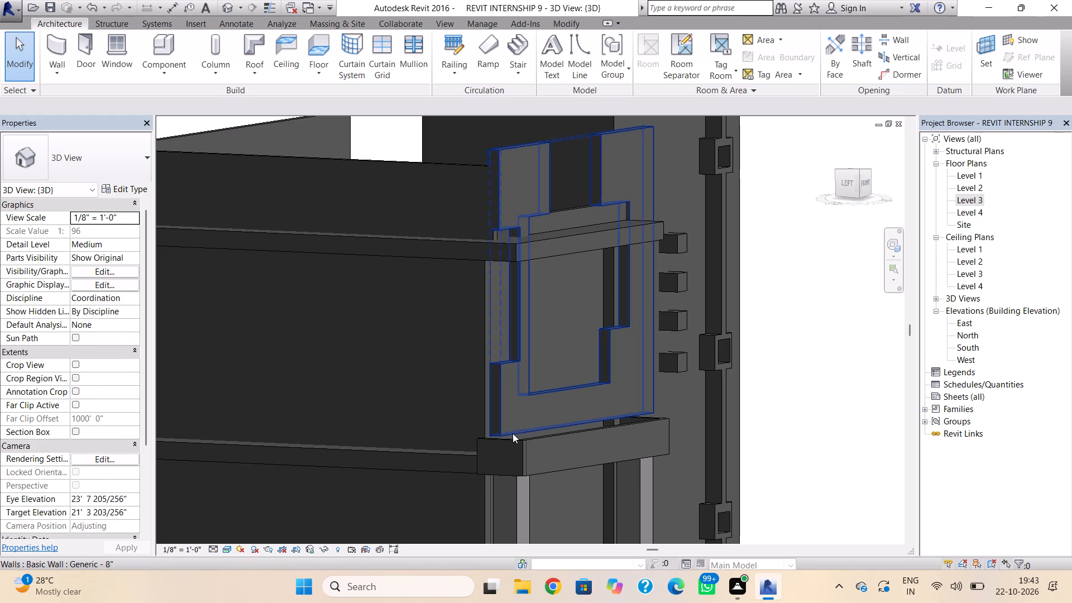
shift+right_drag(511, 435, 465, 436)
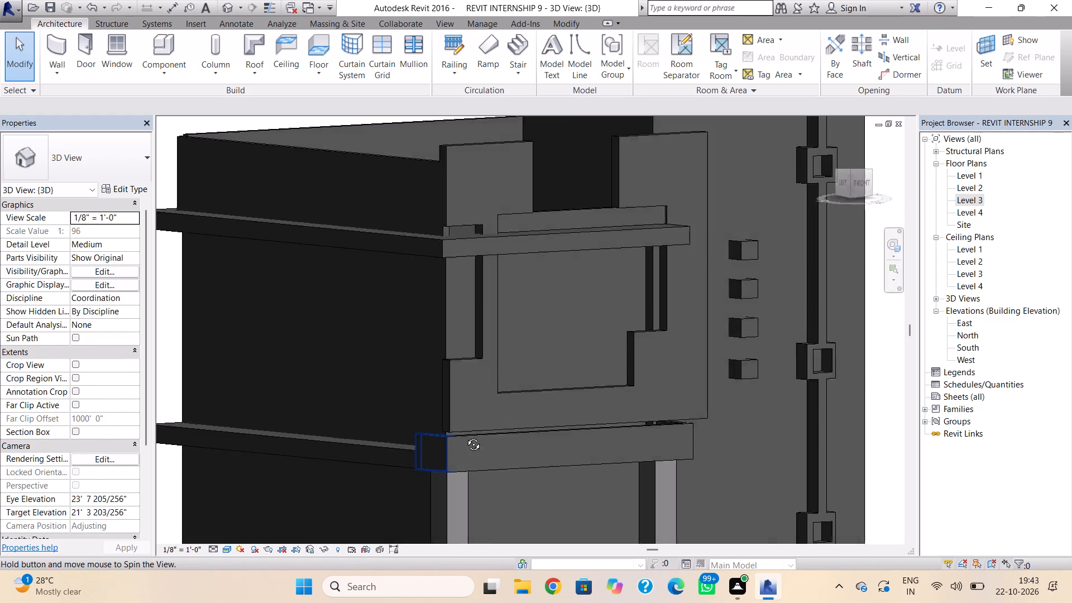
shift+right_drag(465, 436, 338, 446)
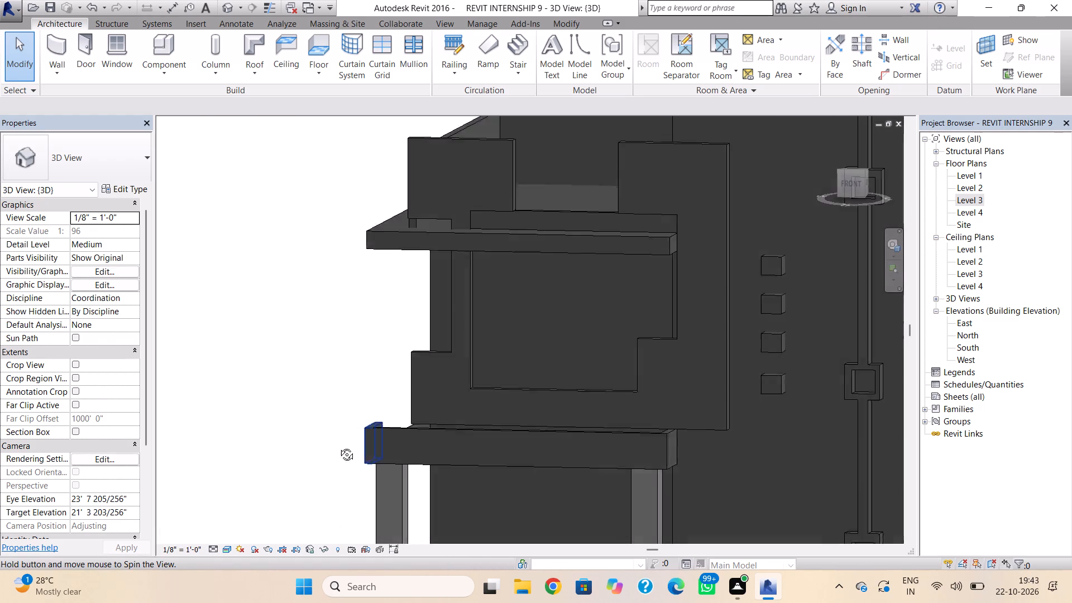
shift+right_drag(338, 446, 339, 515)
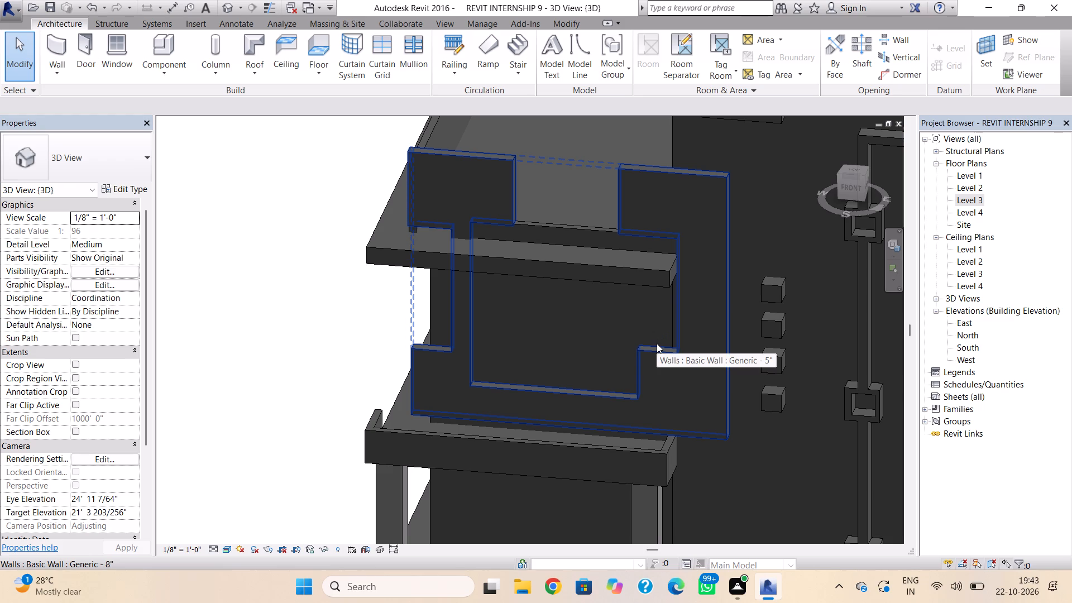
click(605, 237)
key(Escape)
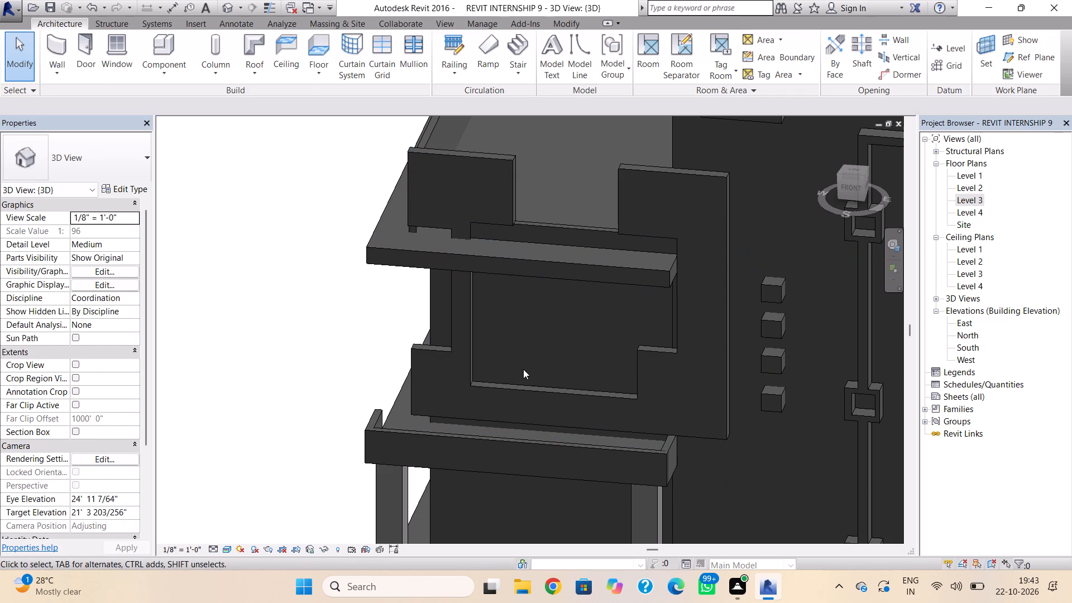
Examine the side recess of the notched facade wall and its gap to the building wall behind.
scroll(527, 381, up, 7)
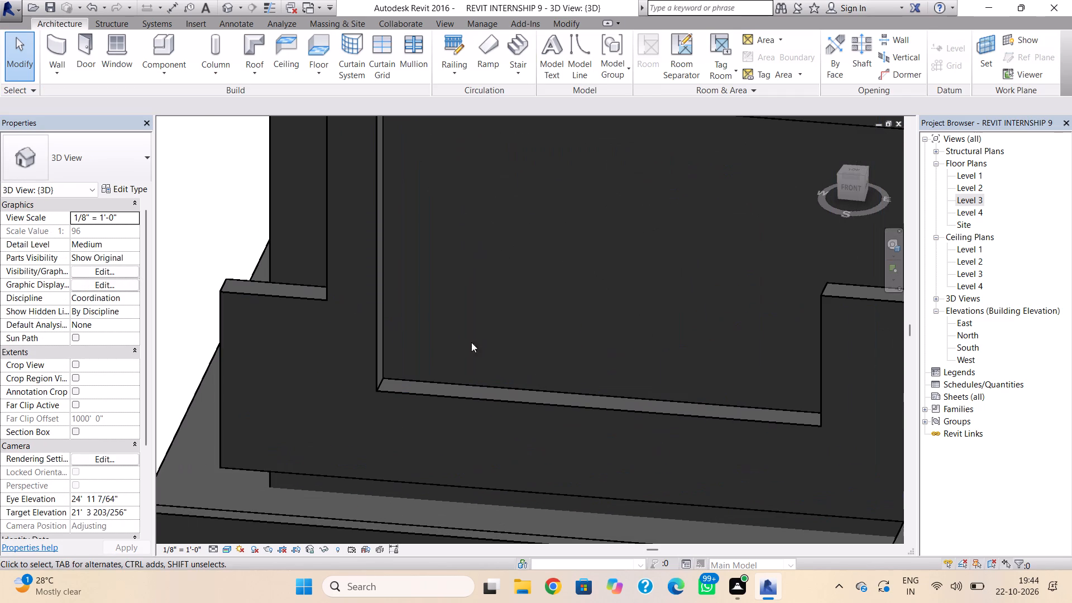
shift+right_drag(418, 301, 561, 309)
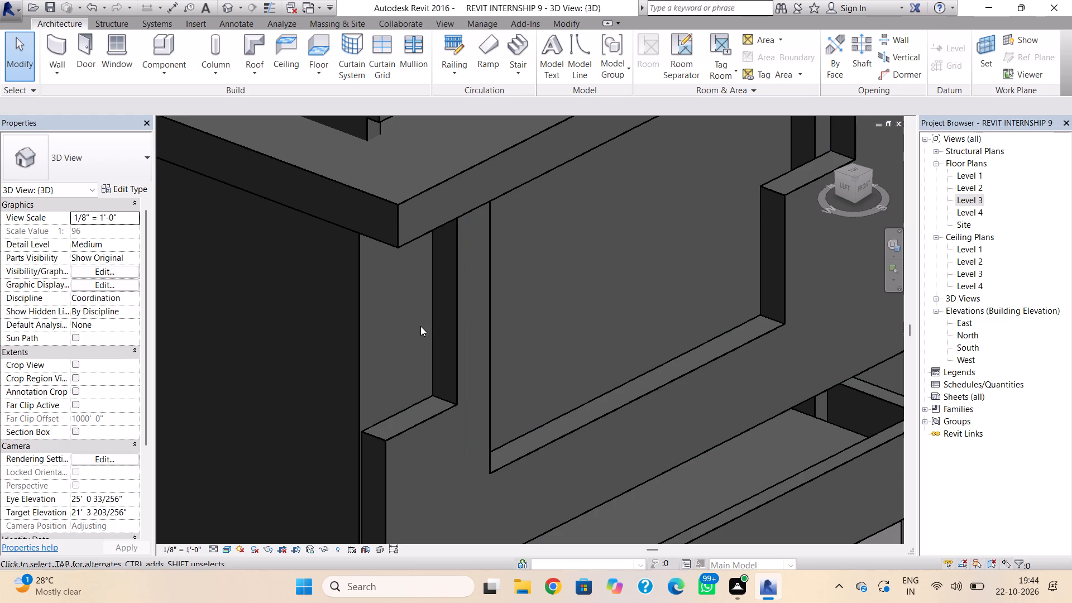
scroll(390, 326, up, 4)
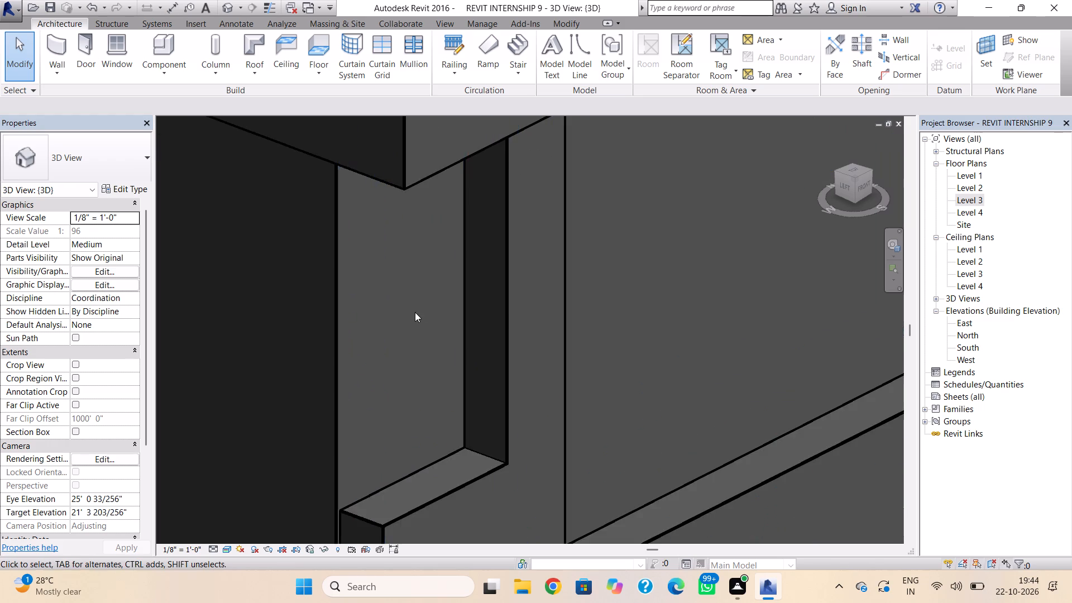
scroll(417, 312, up, 3)
double_click(441, 321)
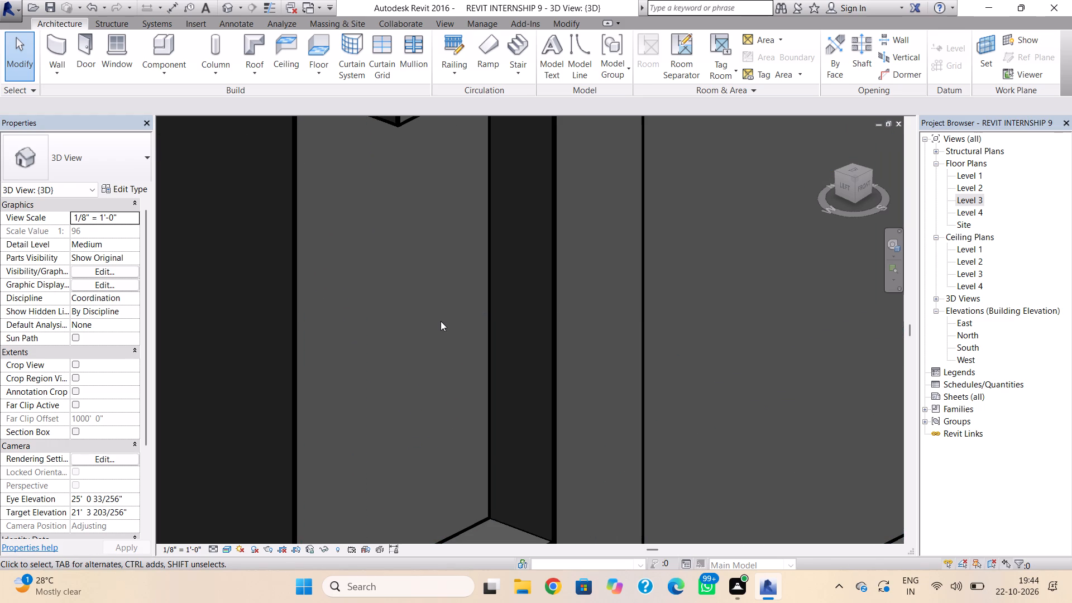
scroll(439, 326, down, 8)
middle_drag(448, 367, 410, 241)
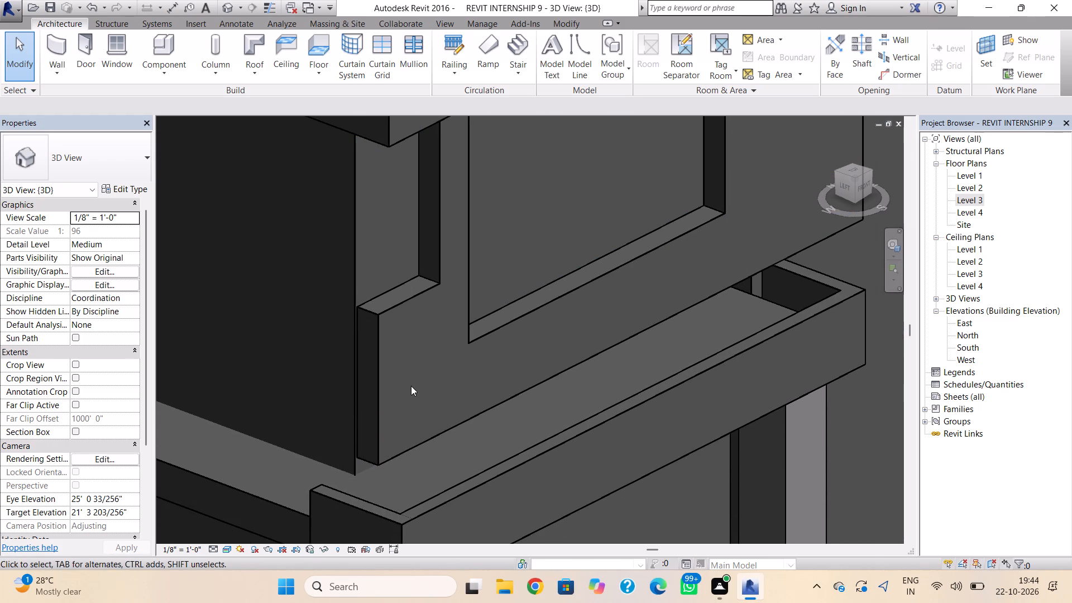
shift+right_drag(414, 389, 304, 334)
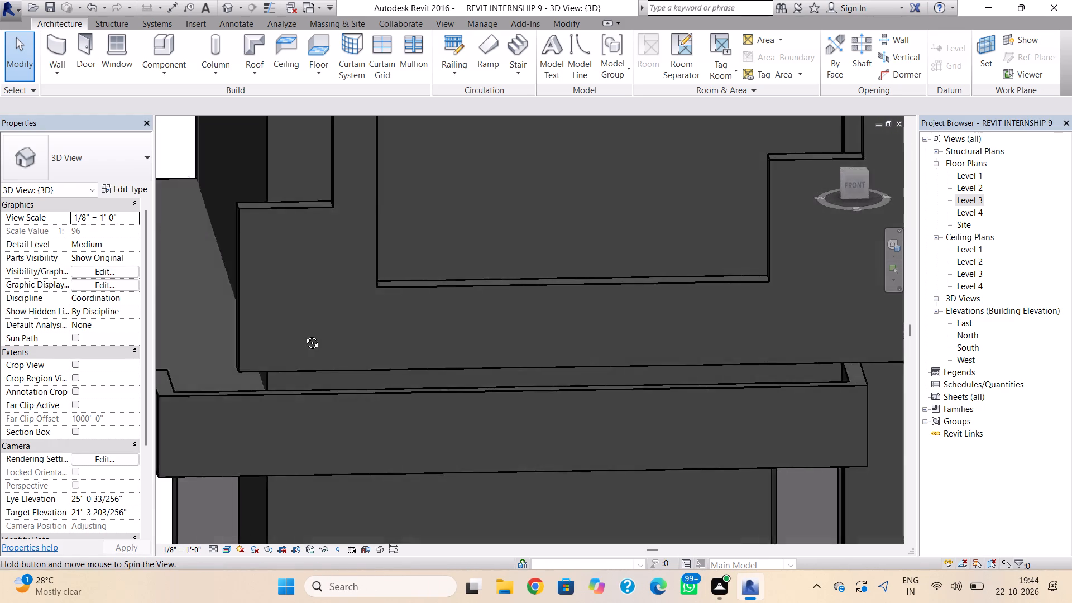
shift+right_drag(304, 334, 484, 427)
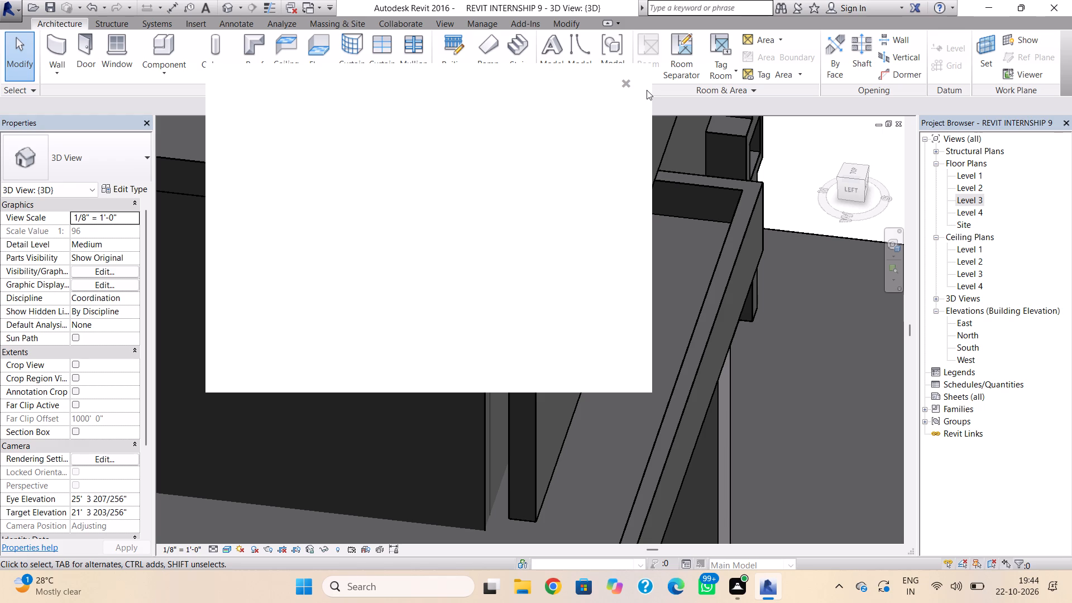
Dismiss the blank pop-up window covering the model.
click(624, 77)
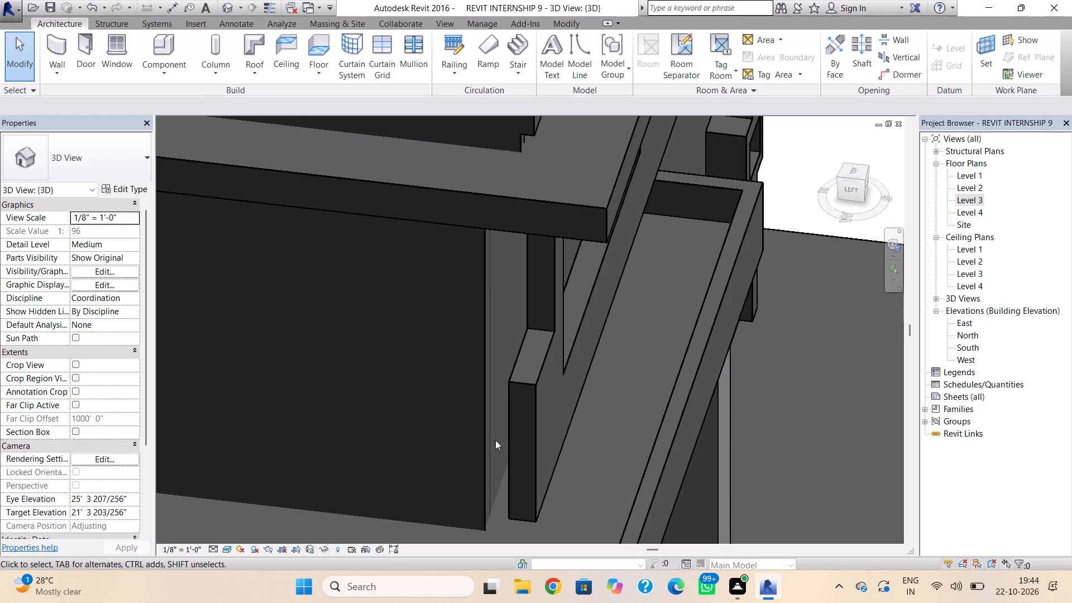
Examine the gap behind the notched facade wall's lower corner and the walls above the roof slab.
scroll(492, 428, up, 6)
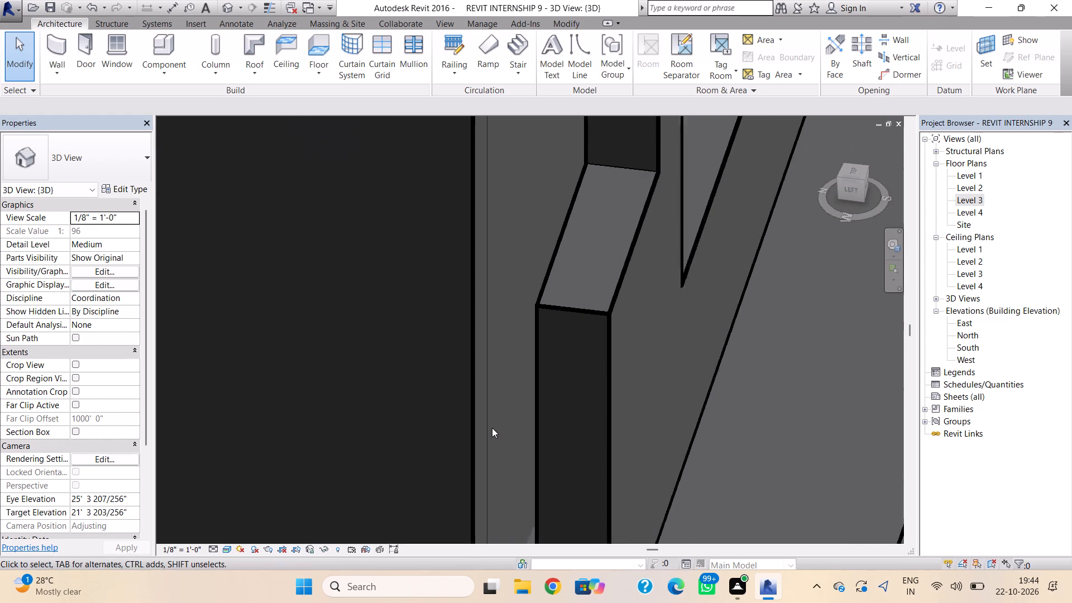
scroll(492, 428, up, 6)
shift+right_drag(494, 428, 485, 439)
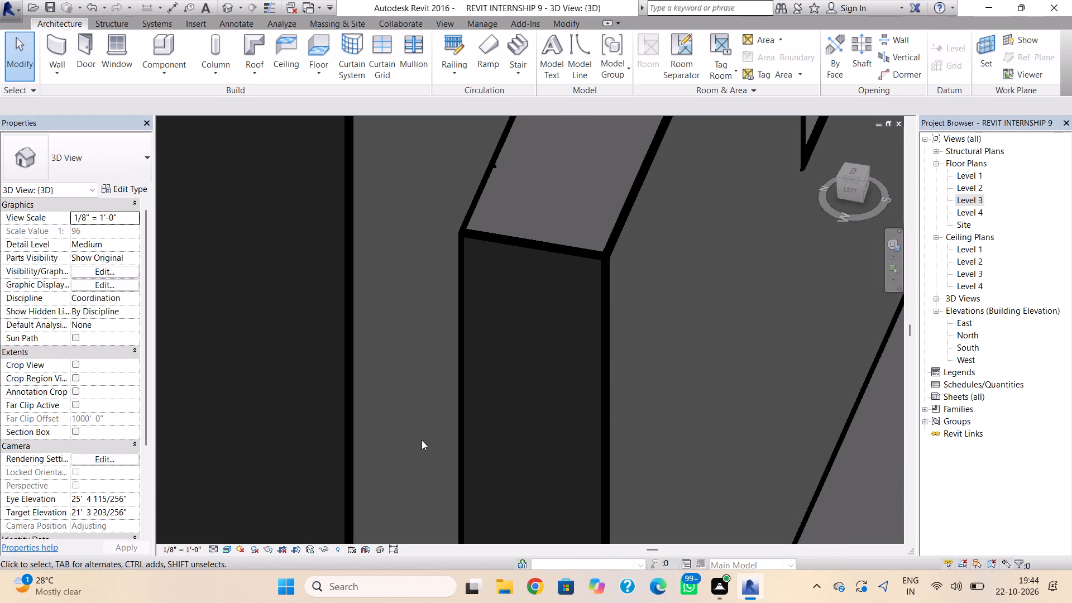
scroll(420, 440, down, 11)
shift+right_drag(425, 381, 397, 369)
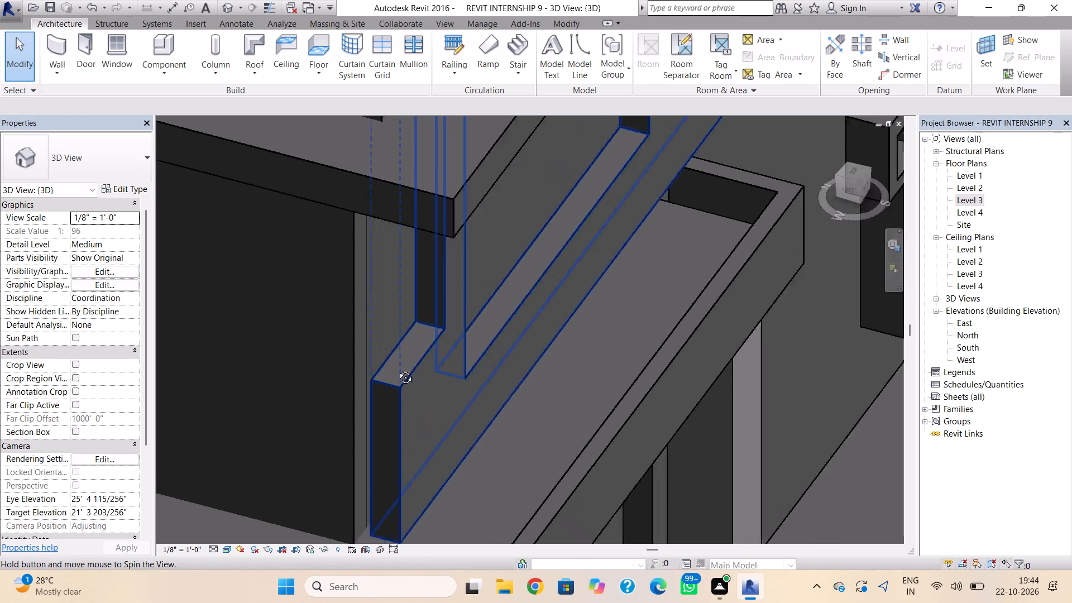
shift+right_drag(397, 369, 369, 329)
scroll(497, 291, down, 4)
middle_drag(499, 346, 465, 468)
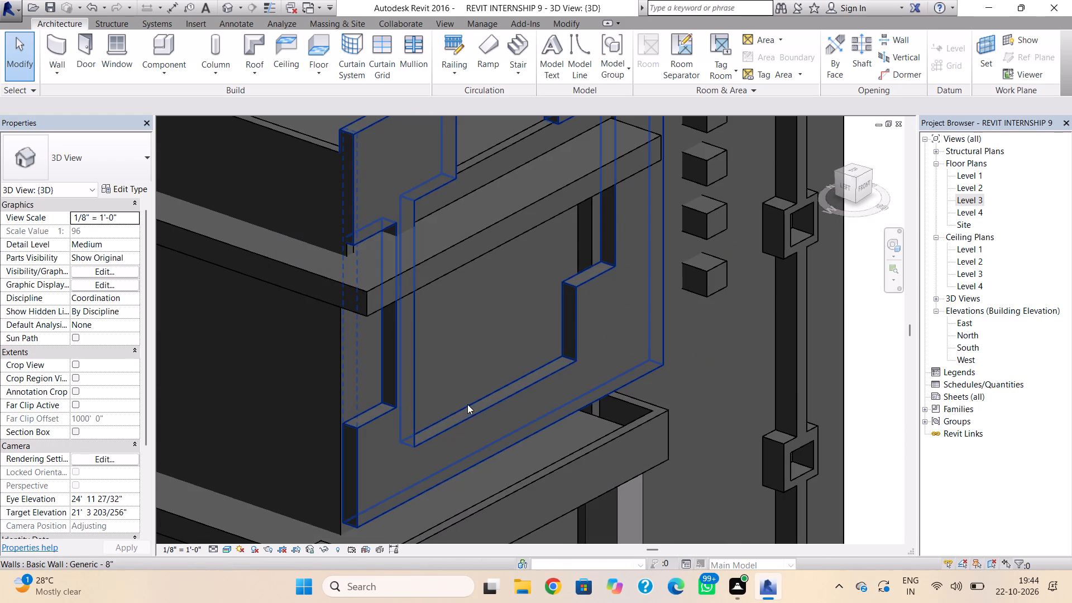
key(Escape)
scroll(468, 386, down, 3)
middle_drag(467, 393, 451, 453)
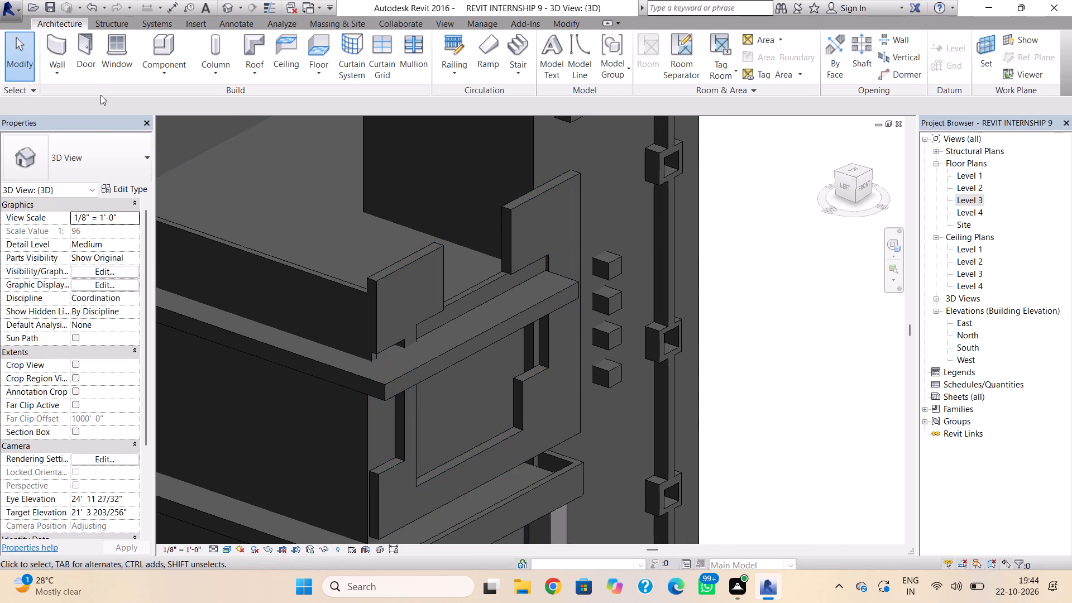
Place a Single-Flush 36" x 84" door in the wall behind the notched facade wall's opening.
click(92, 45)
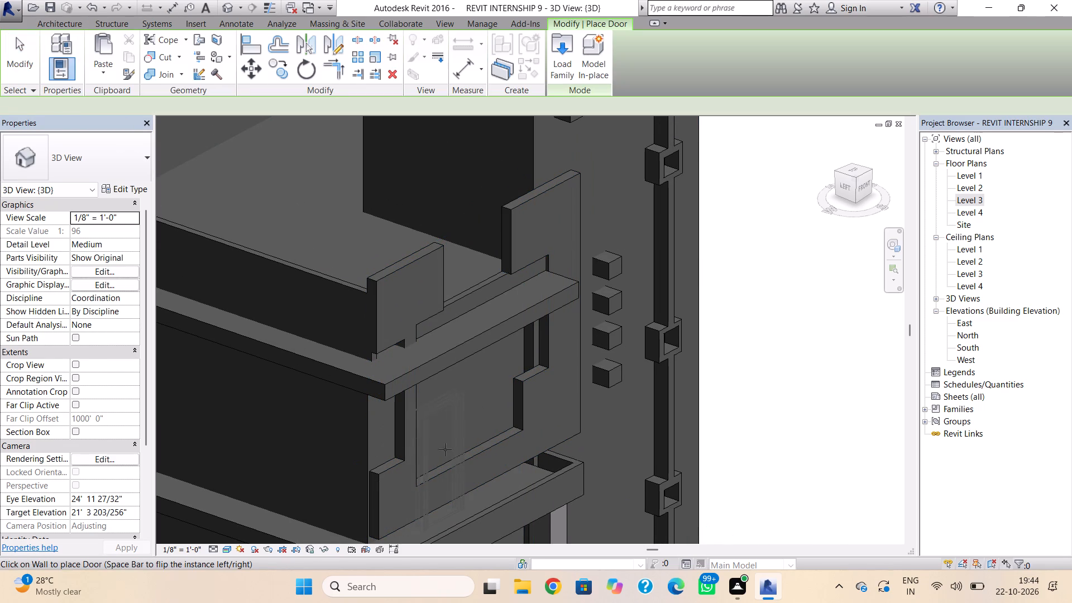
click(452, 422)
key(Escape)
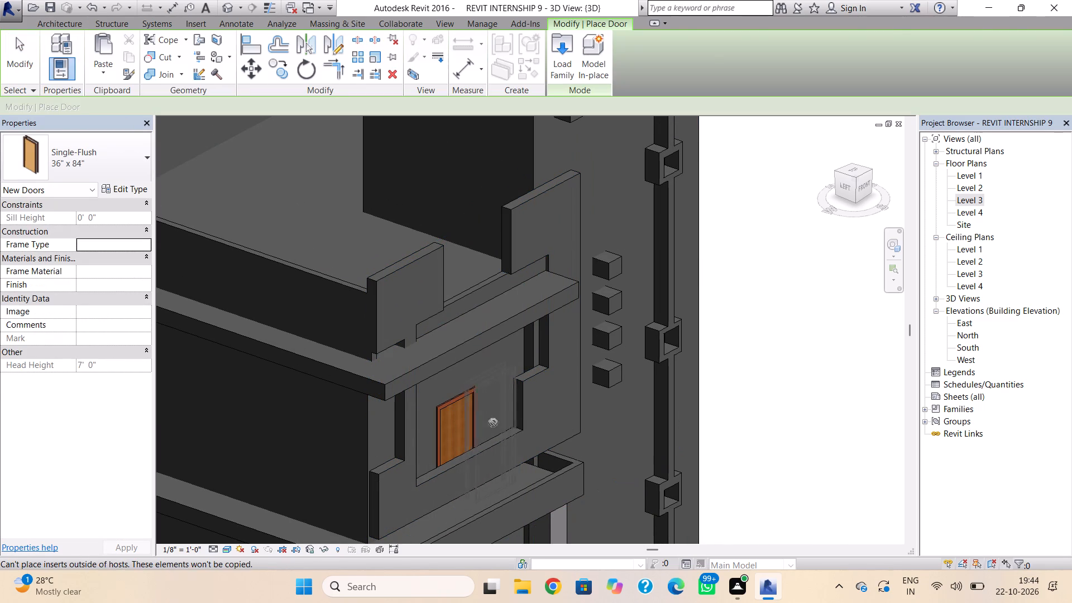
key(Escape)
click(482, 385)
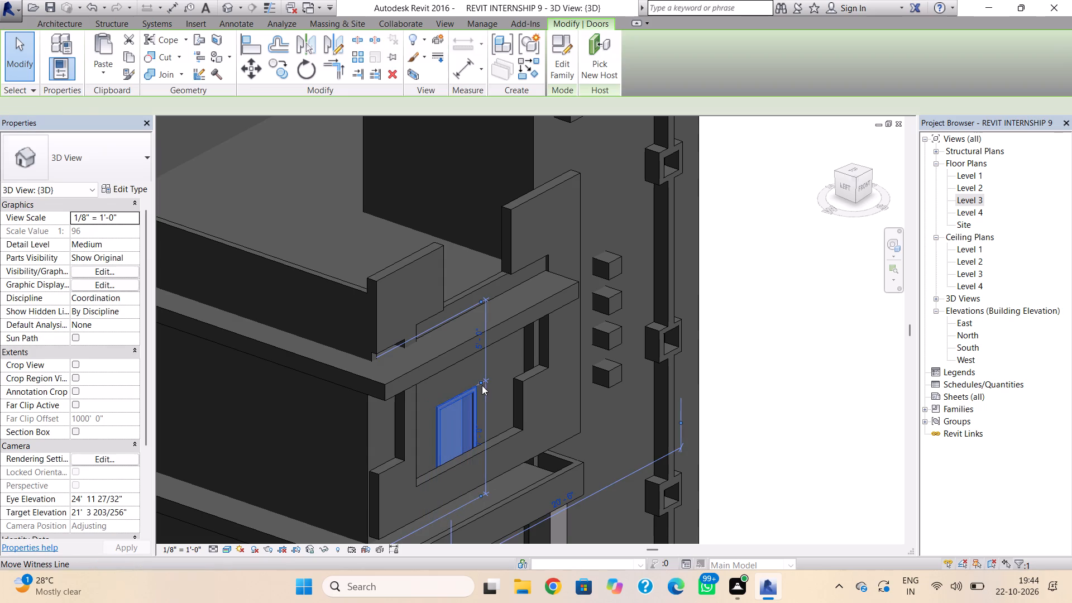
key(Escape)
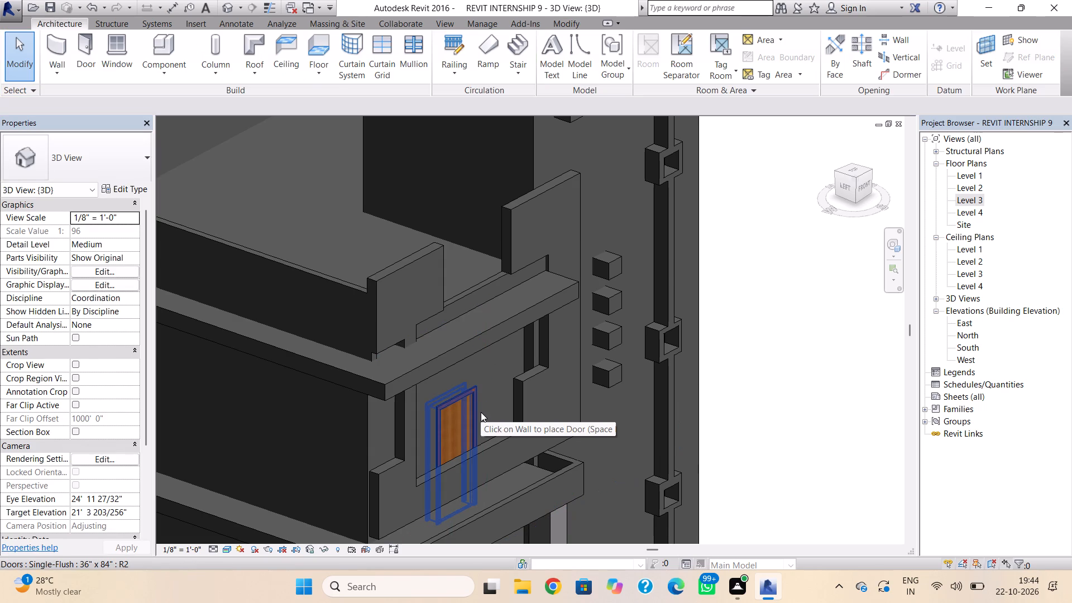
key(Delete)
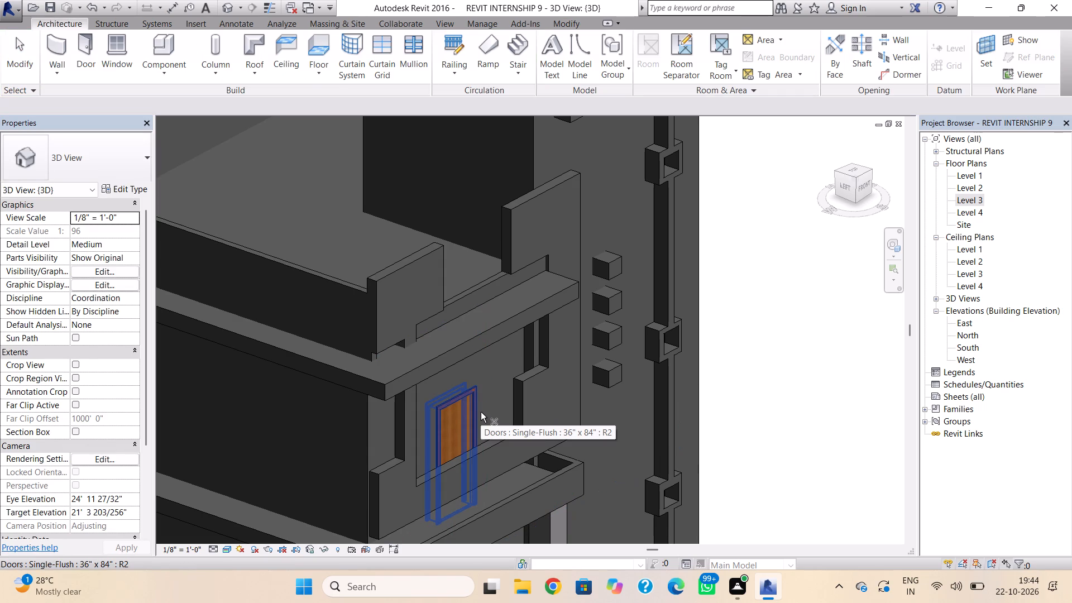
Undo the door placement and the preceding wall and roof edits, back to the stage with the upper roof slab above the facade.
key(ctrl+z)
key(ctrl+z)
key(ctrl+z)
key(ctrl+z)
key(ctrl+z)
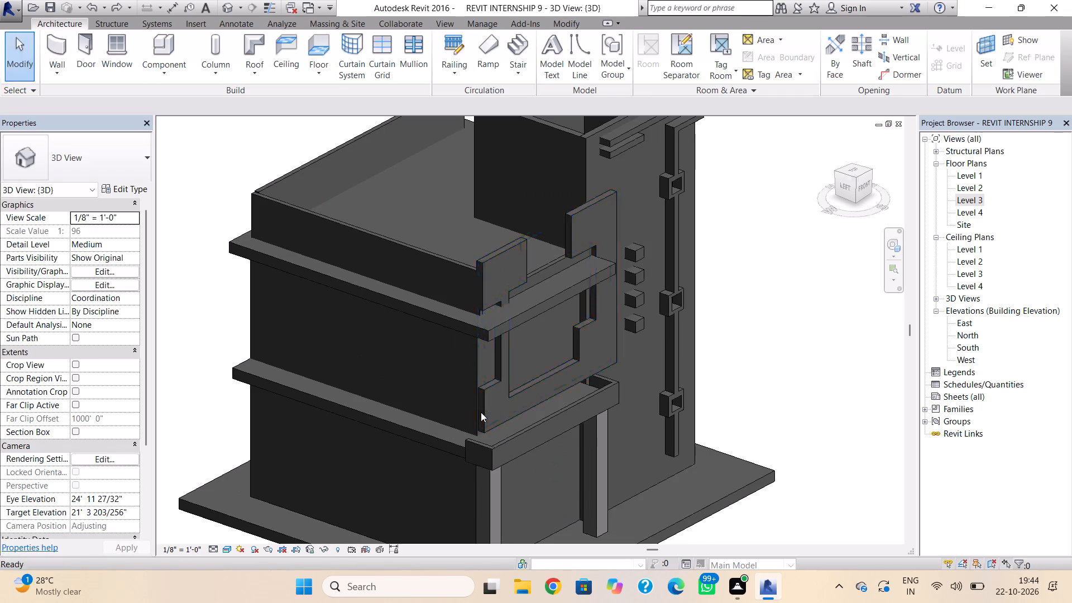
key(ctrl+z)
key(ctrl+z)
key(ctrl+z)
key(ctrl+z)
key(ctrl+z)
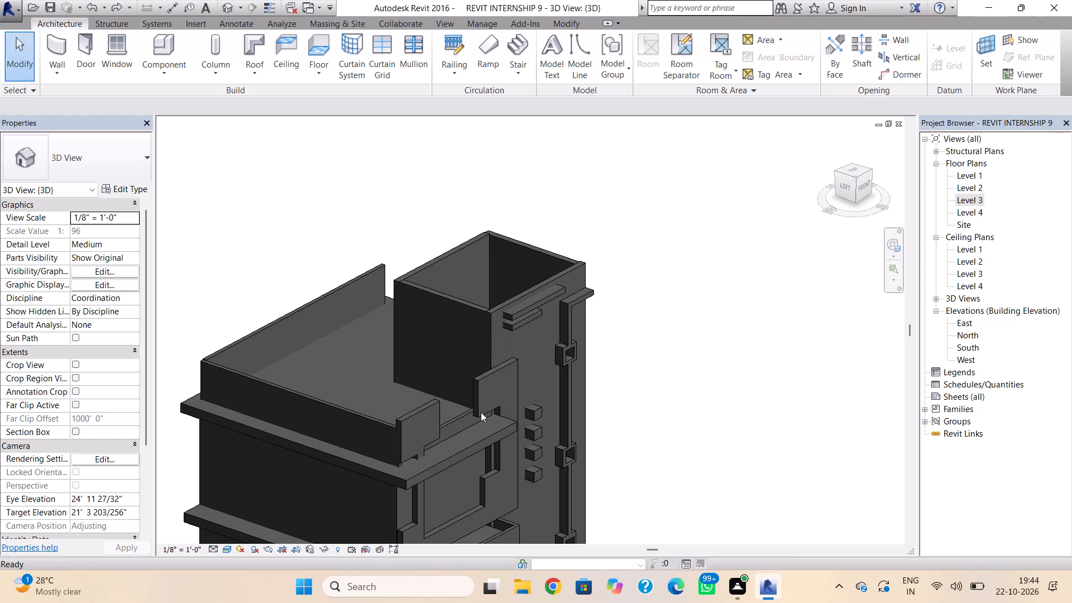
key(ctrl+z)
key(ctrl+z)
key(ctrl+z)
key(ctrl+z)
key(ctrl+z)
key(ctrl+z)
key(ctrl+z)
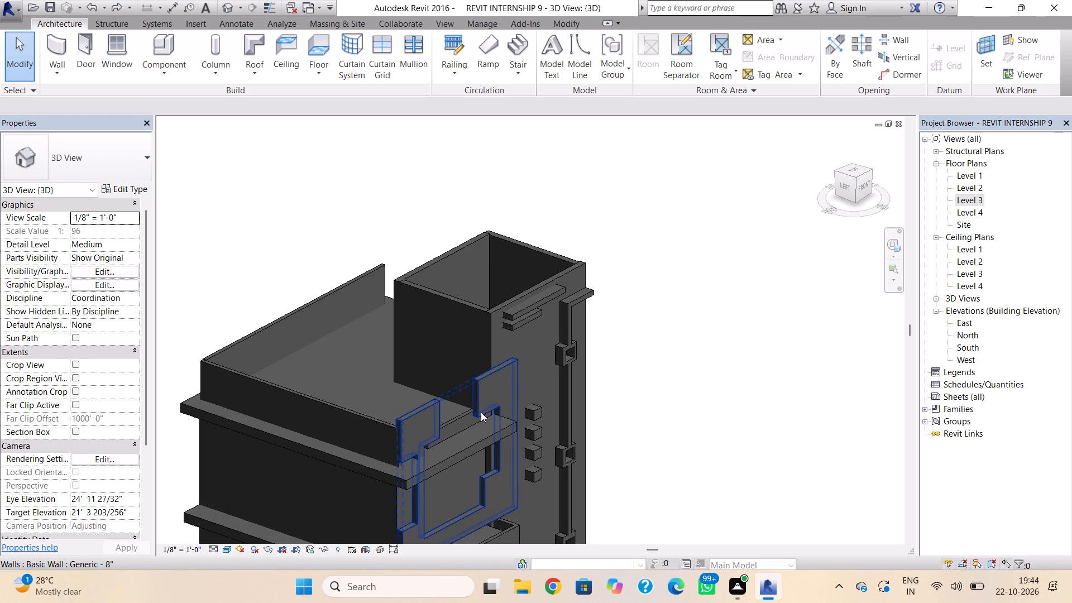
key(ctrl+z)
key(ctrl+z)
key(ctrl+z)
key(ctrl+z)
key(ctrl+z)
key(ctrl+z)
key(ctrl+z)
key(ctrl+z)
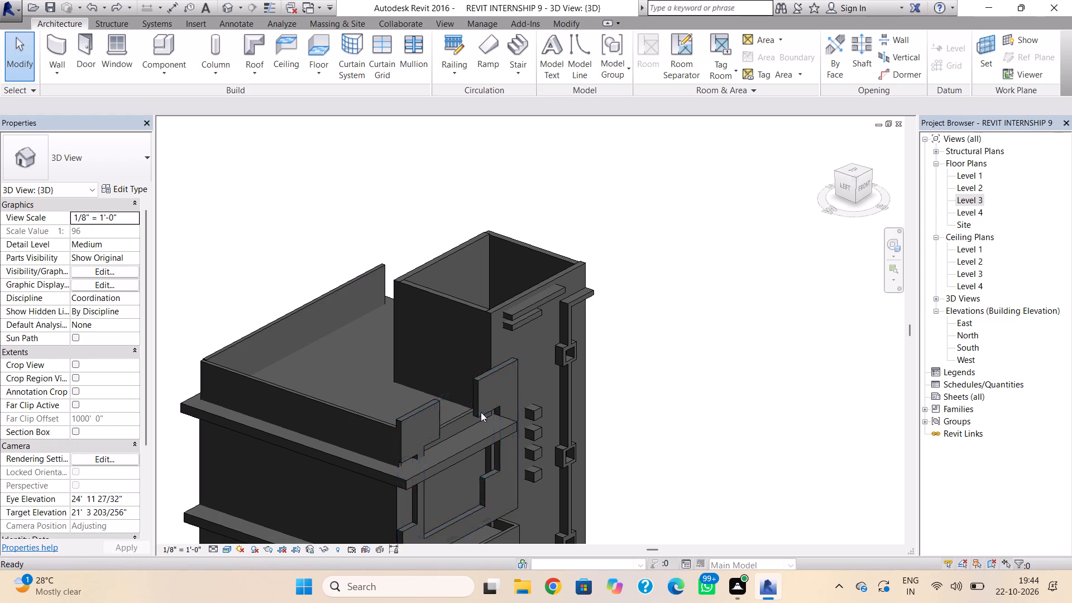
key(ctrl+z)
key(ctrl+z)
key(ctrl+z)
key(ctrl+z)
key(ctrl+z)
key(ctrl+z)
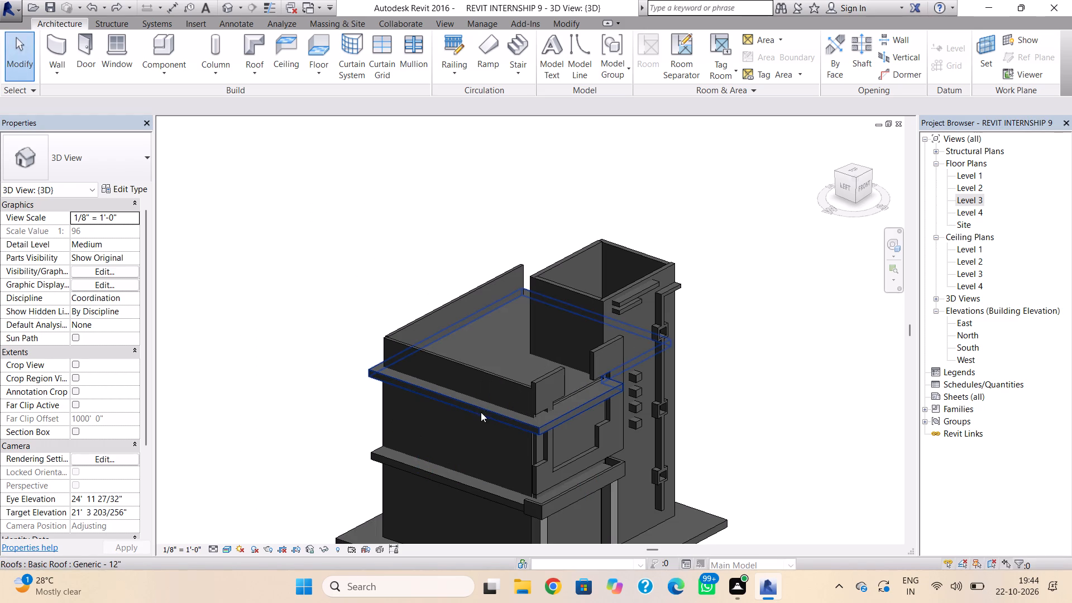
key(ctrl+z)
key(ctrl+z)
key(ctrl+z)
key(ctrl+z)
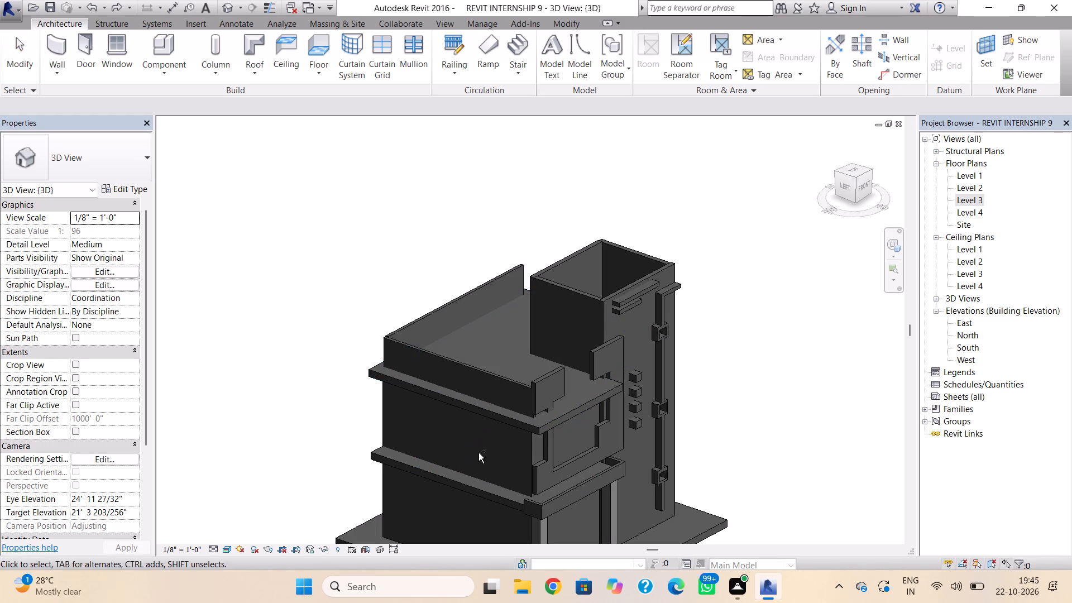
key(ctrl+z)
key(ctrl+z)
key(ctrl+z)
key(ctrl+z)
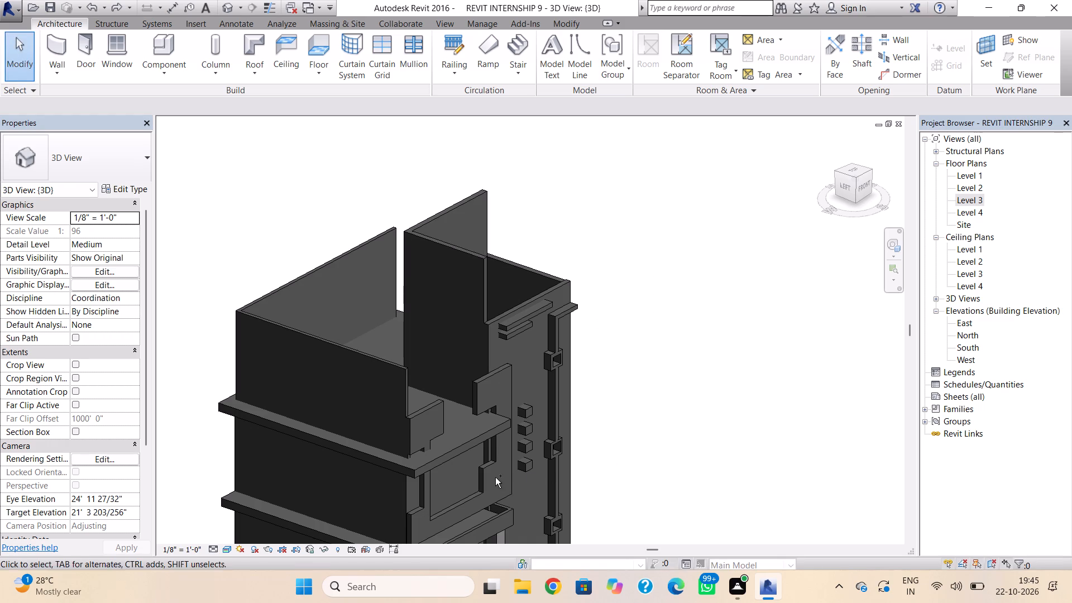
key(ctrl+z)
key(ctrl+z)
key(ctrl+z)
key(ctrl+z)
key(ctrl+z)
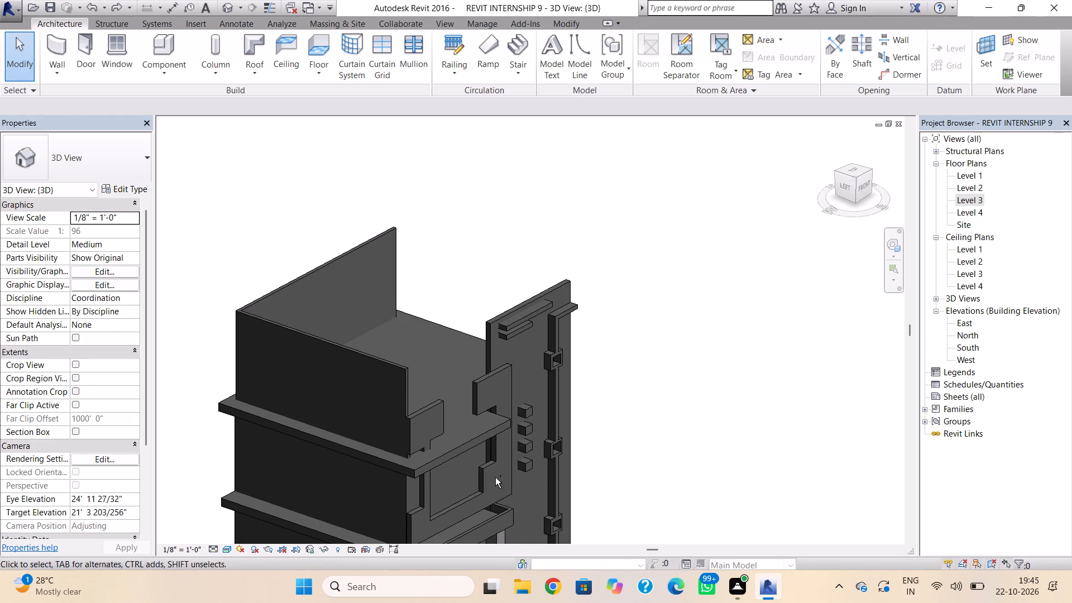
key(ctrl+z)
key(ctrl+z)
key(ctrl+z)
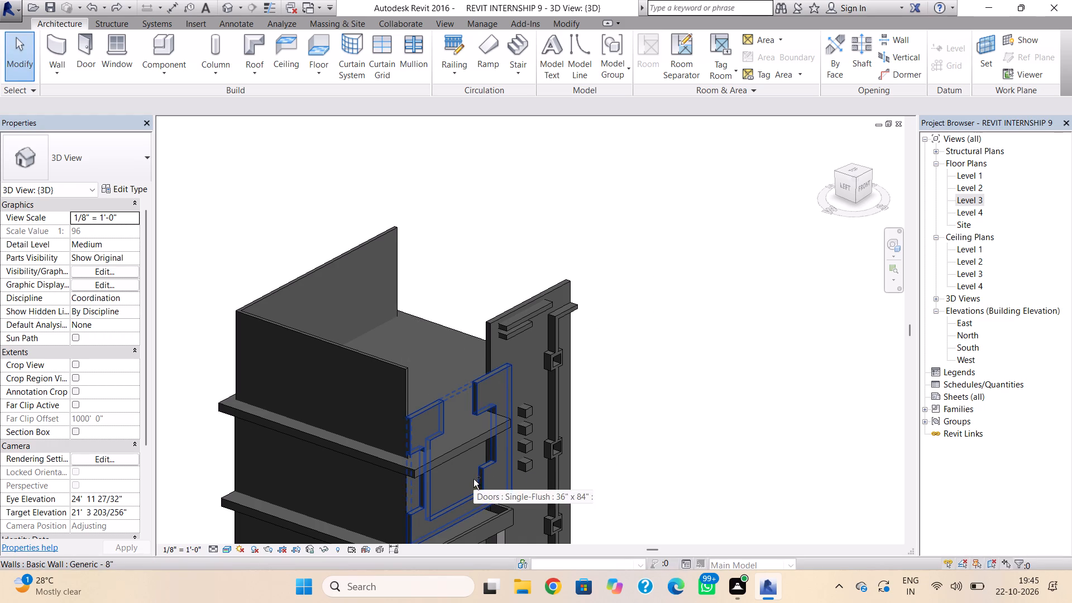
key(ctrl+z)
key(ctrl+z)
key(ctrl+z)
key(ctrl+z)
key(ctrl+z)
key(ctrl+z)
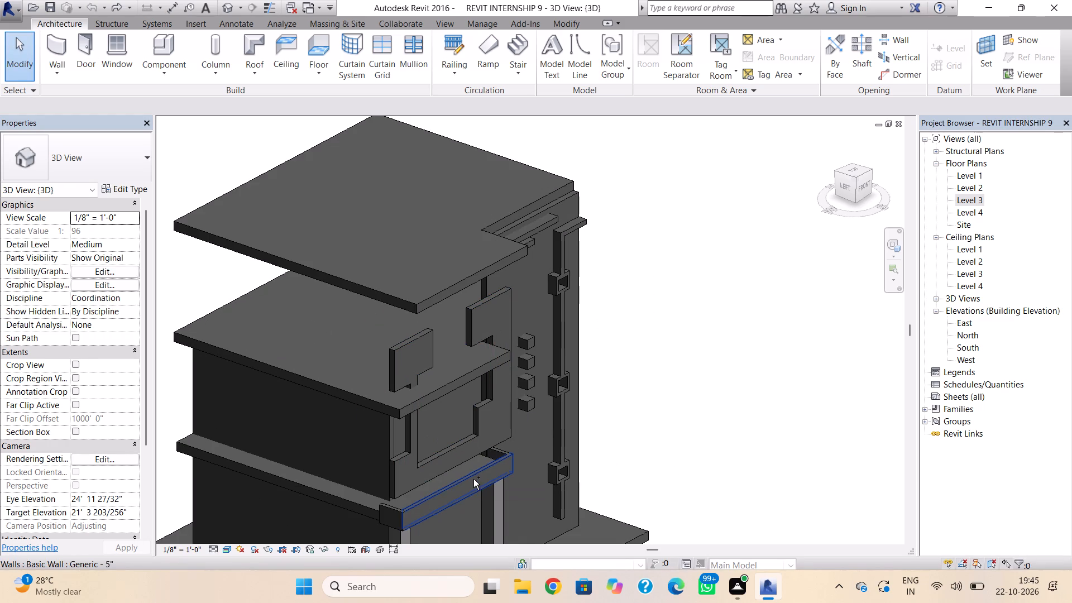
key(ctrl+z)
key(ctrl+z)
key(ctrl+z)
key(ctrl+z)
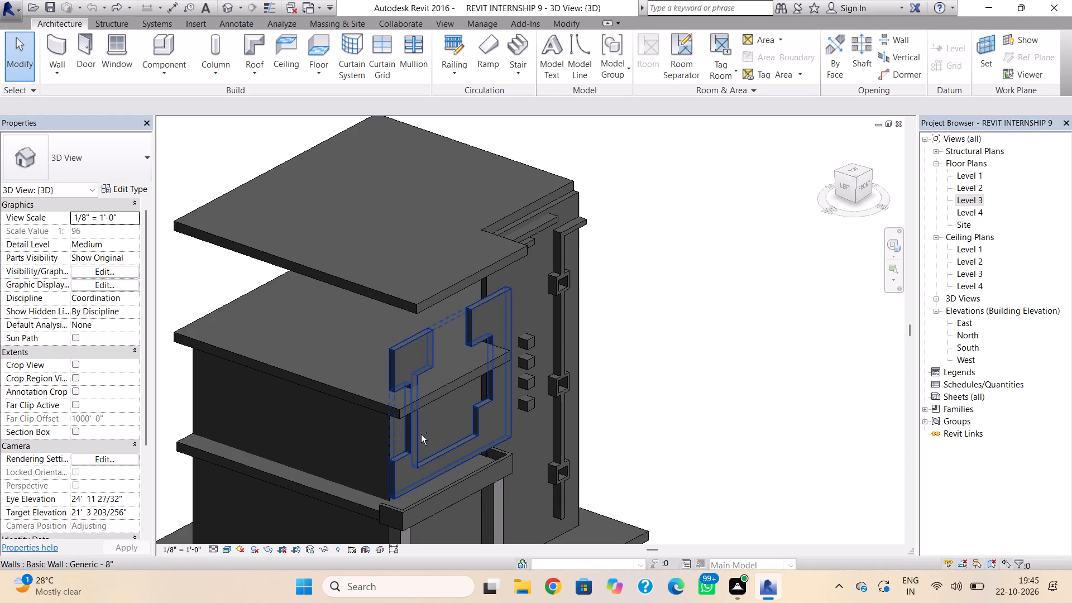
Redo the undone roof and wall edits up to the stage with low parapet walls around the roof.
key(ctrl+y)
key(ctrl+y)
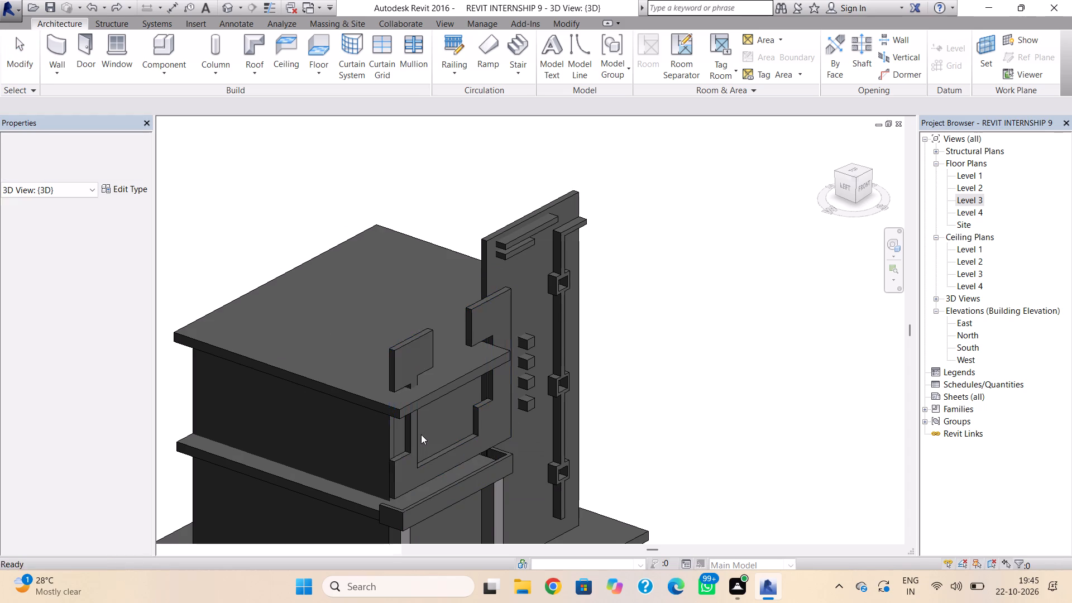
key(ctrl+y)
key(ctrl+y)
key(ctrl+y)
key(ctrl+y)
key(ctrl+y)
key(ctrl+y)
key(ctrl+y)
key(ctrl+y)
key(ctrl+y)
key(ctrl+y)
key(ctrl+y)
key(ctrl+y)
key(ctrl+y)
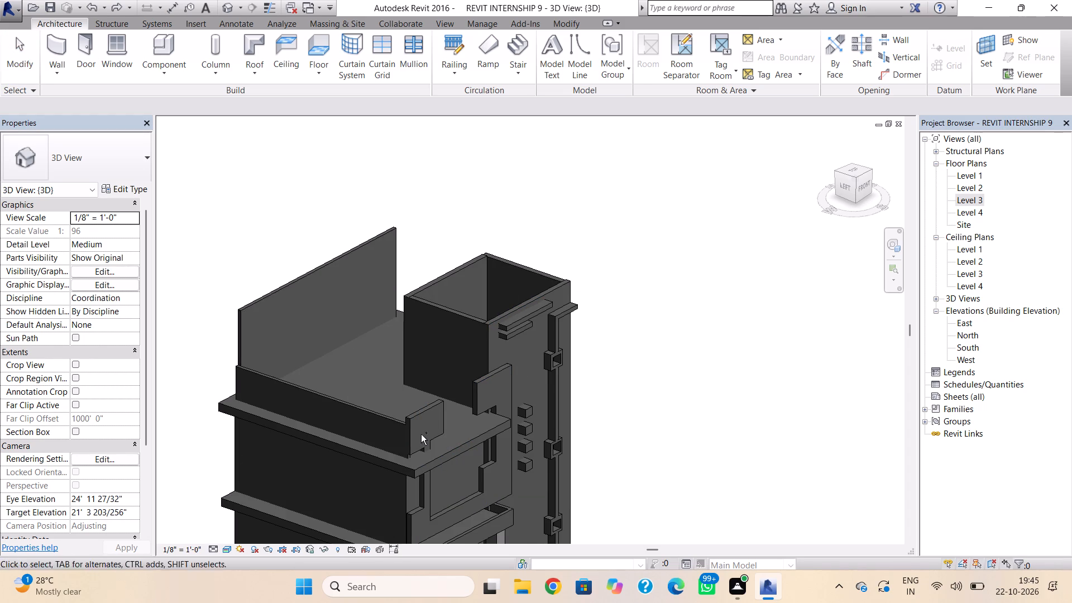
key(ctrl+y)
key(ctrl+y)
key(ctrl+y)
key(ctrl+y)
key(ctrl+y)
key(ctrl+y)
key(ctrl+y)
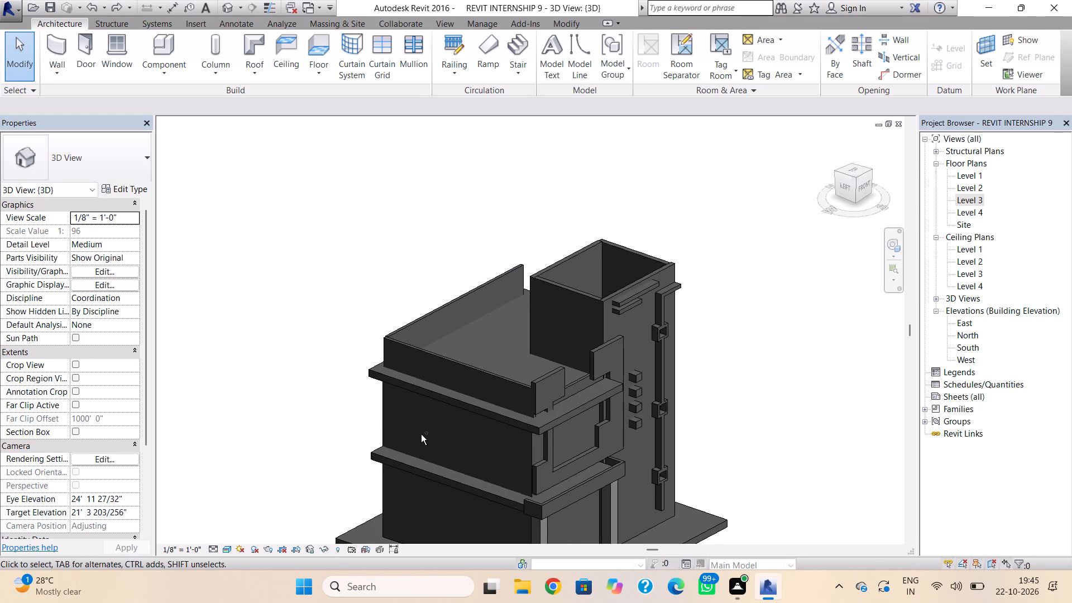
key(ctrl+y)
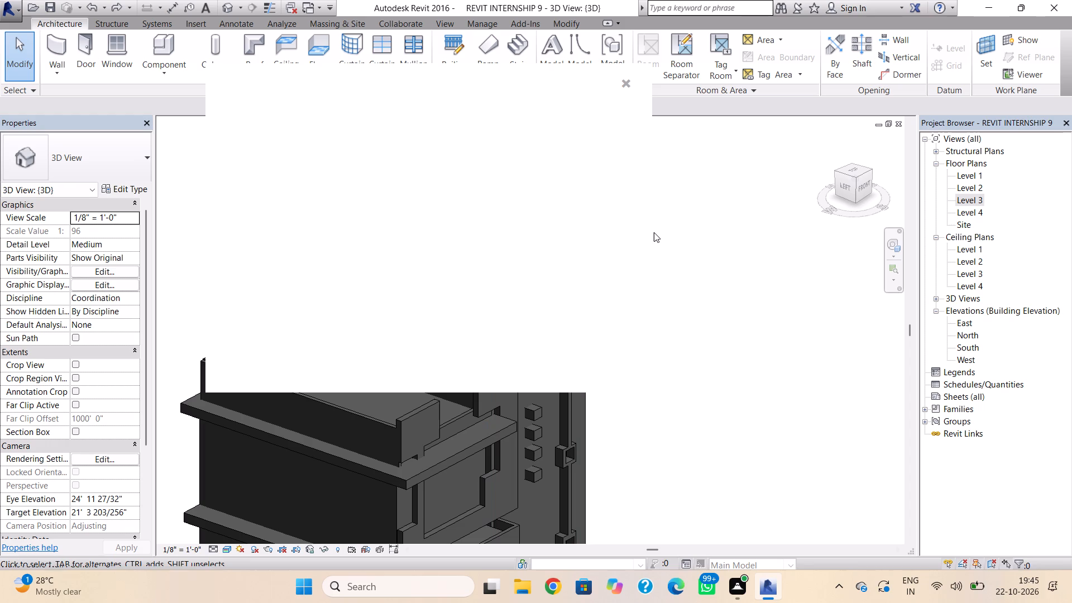
Dismiss the blank pop-up window covering the model.
click(629, 82)
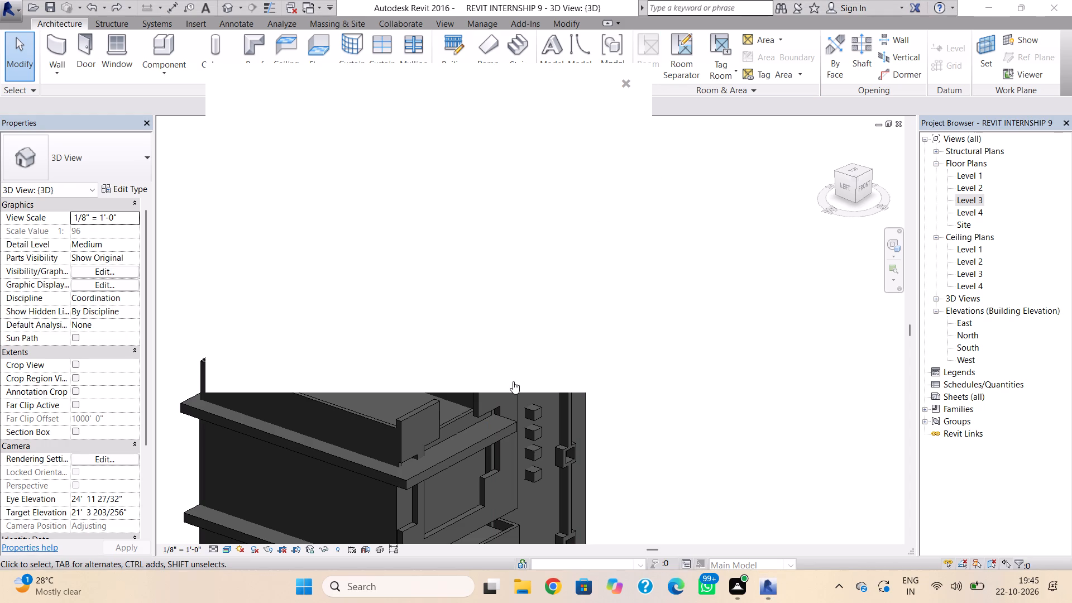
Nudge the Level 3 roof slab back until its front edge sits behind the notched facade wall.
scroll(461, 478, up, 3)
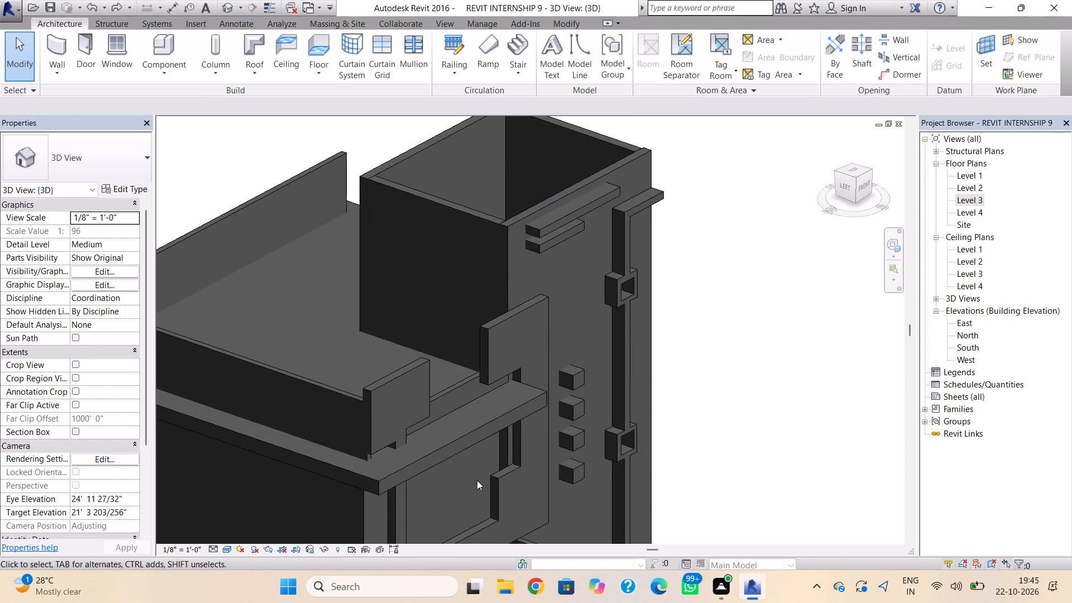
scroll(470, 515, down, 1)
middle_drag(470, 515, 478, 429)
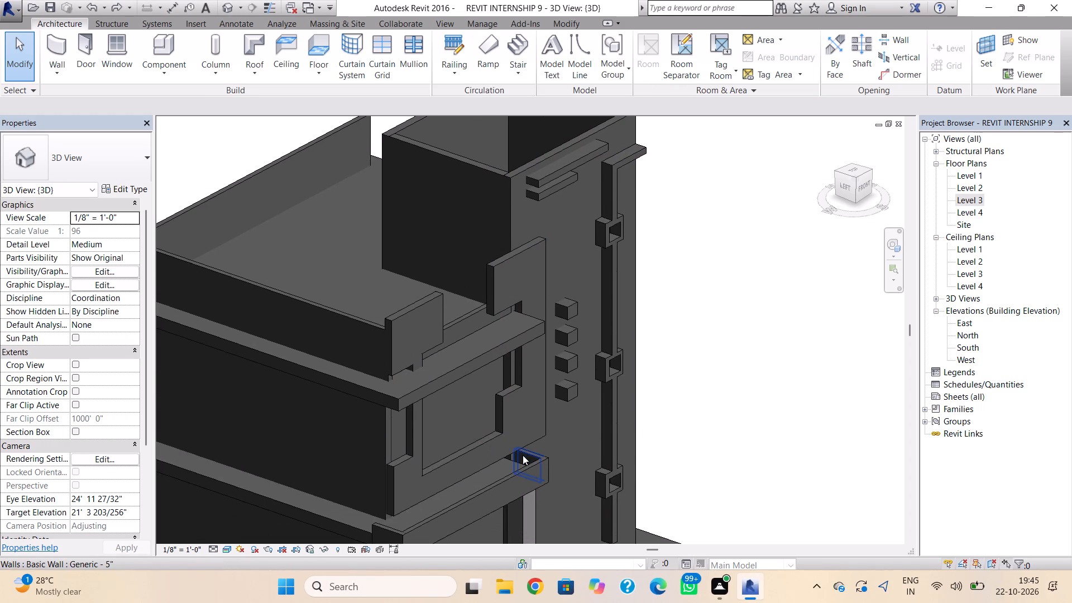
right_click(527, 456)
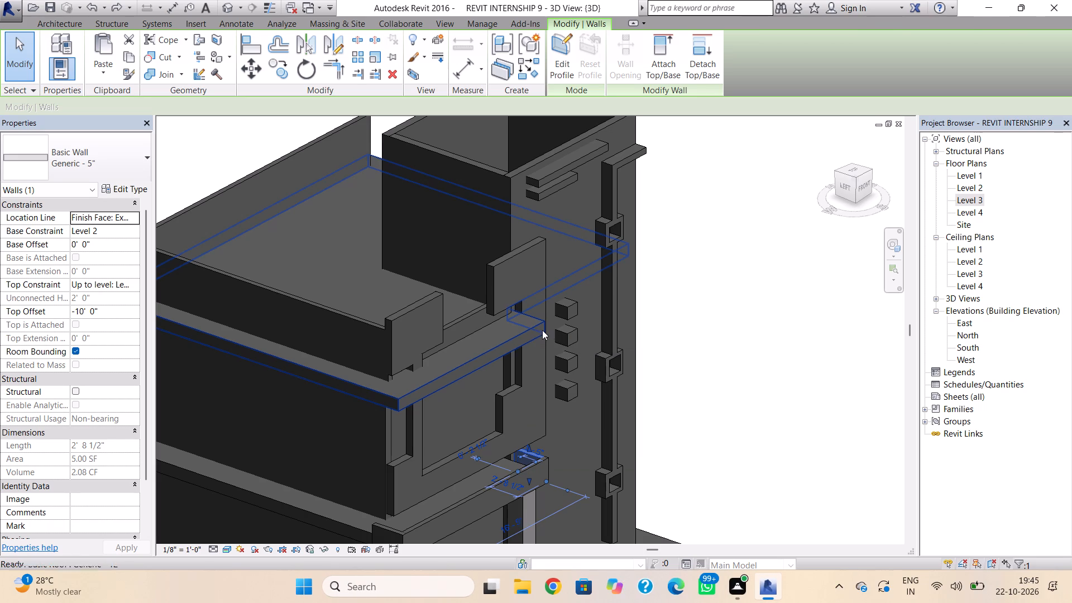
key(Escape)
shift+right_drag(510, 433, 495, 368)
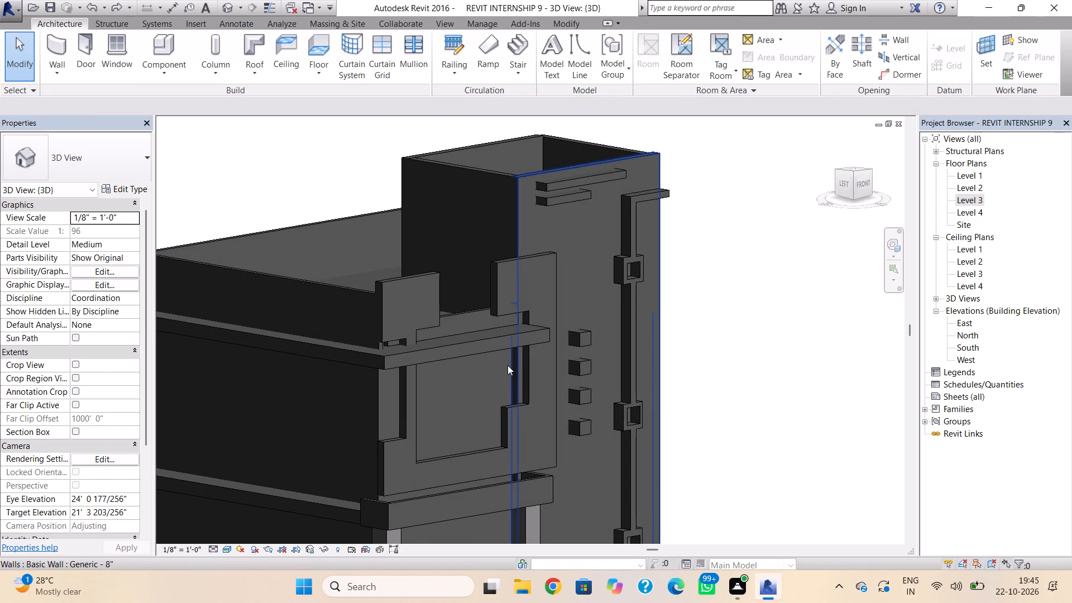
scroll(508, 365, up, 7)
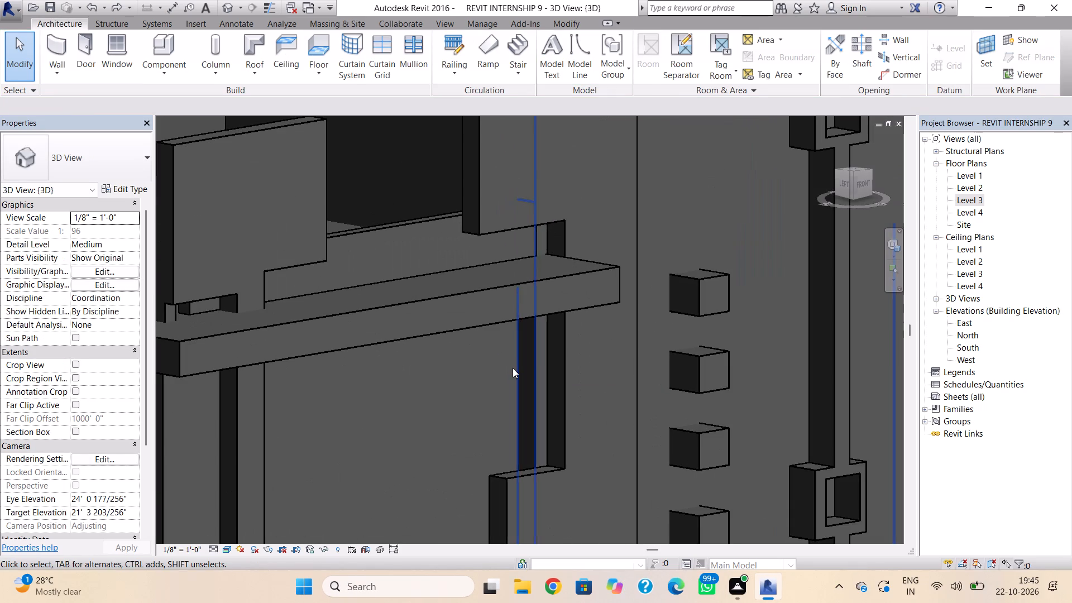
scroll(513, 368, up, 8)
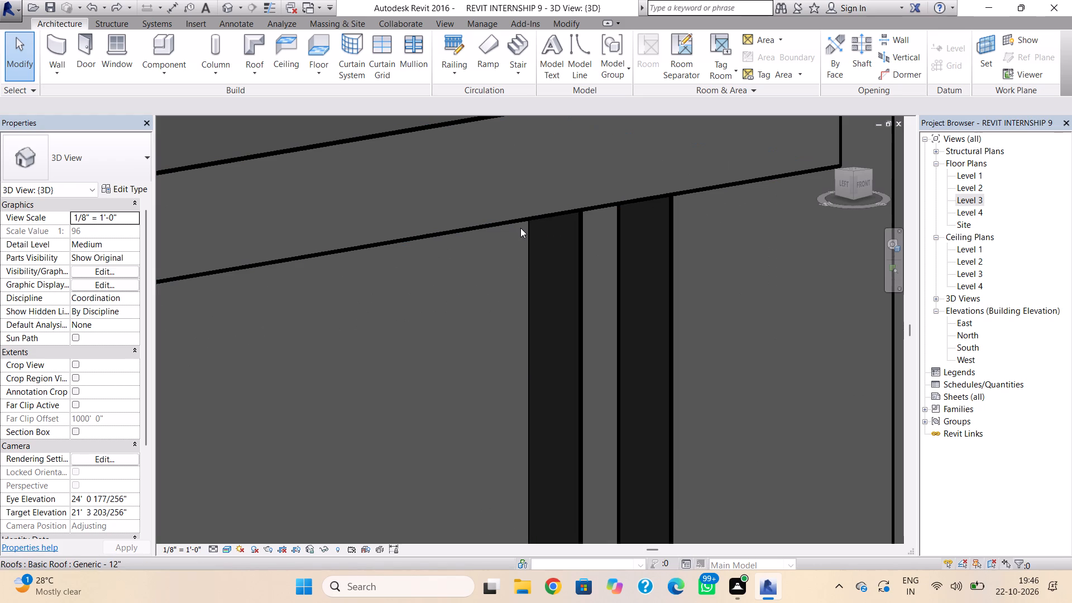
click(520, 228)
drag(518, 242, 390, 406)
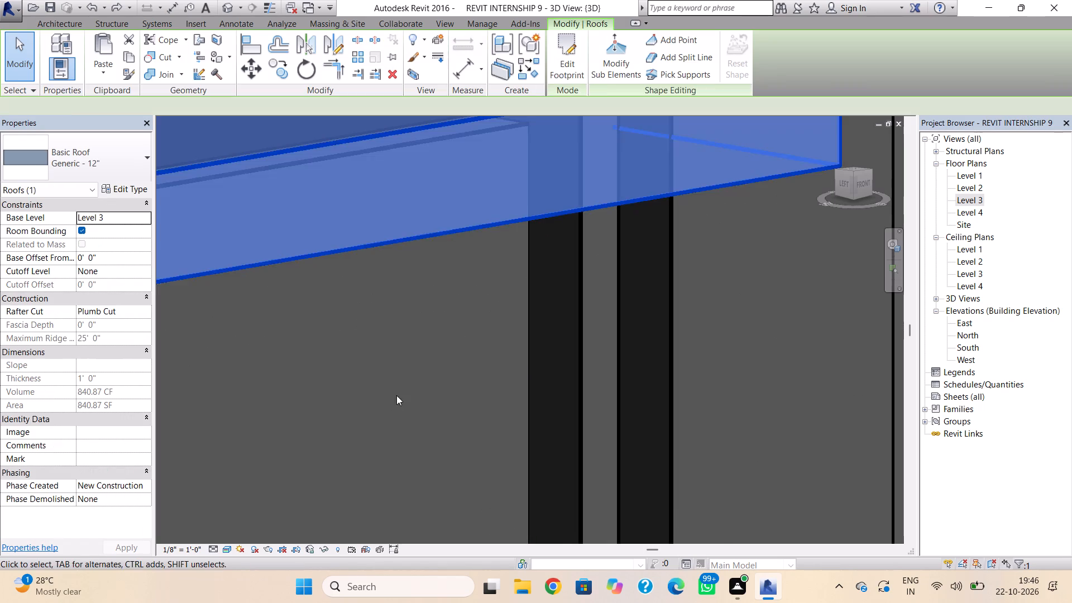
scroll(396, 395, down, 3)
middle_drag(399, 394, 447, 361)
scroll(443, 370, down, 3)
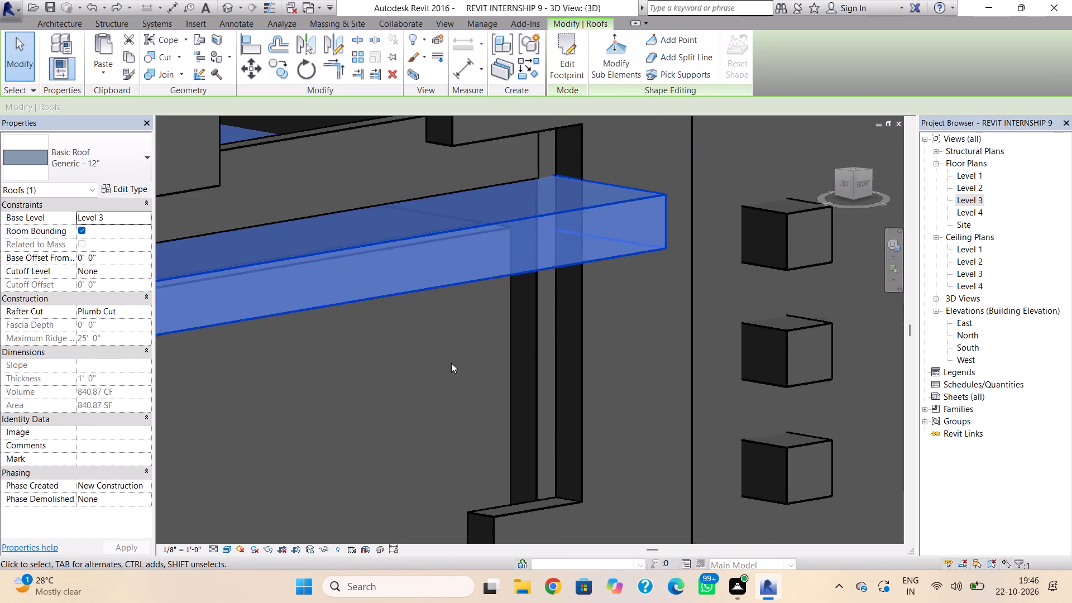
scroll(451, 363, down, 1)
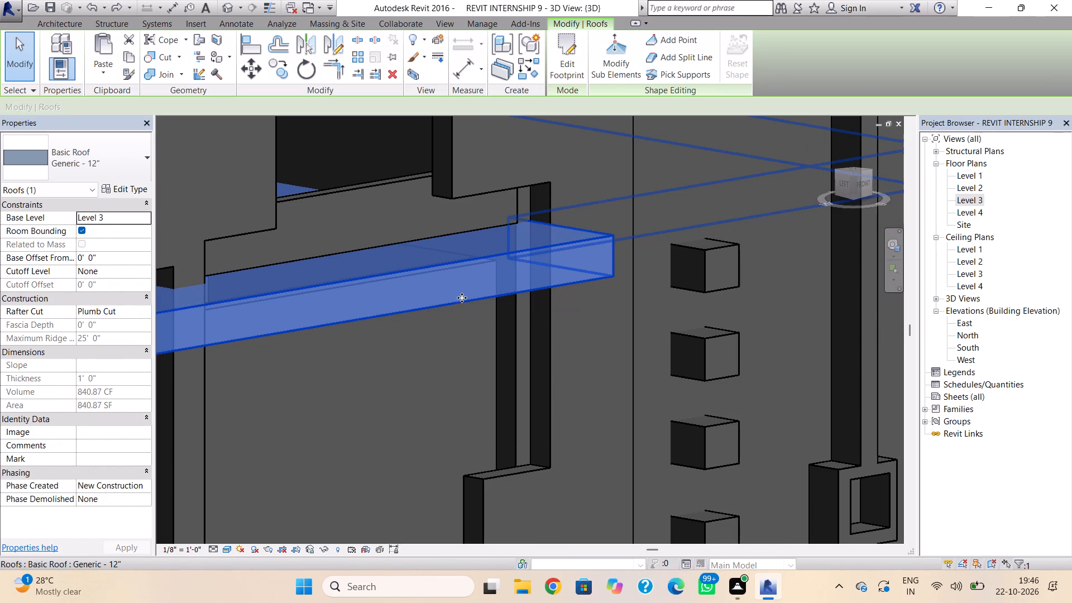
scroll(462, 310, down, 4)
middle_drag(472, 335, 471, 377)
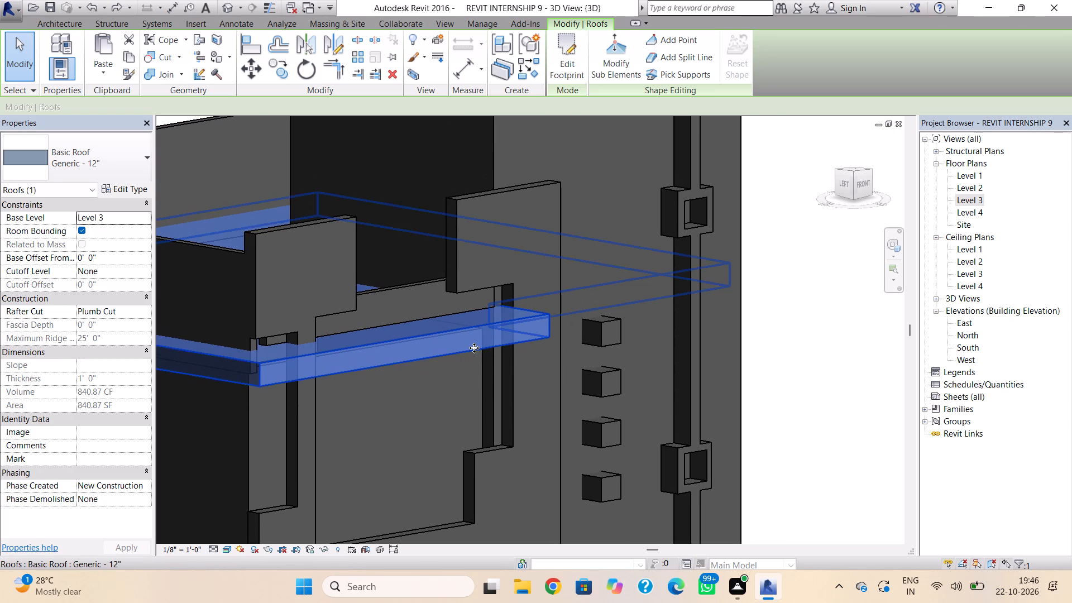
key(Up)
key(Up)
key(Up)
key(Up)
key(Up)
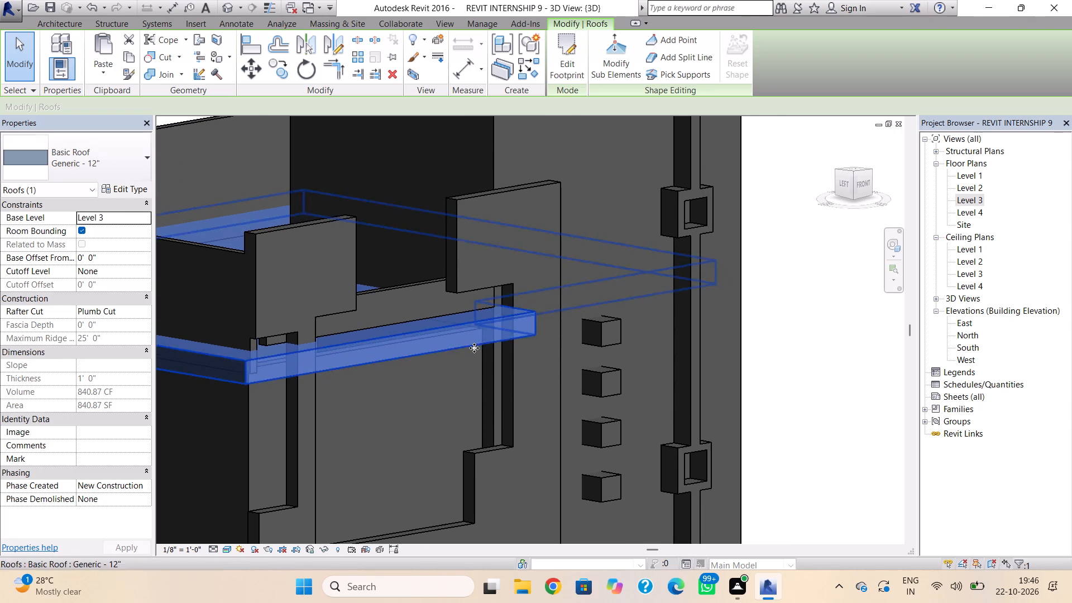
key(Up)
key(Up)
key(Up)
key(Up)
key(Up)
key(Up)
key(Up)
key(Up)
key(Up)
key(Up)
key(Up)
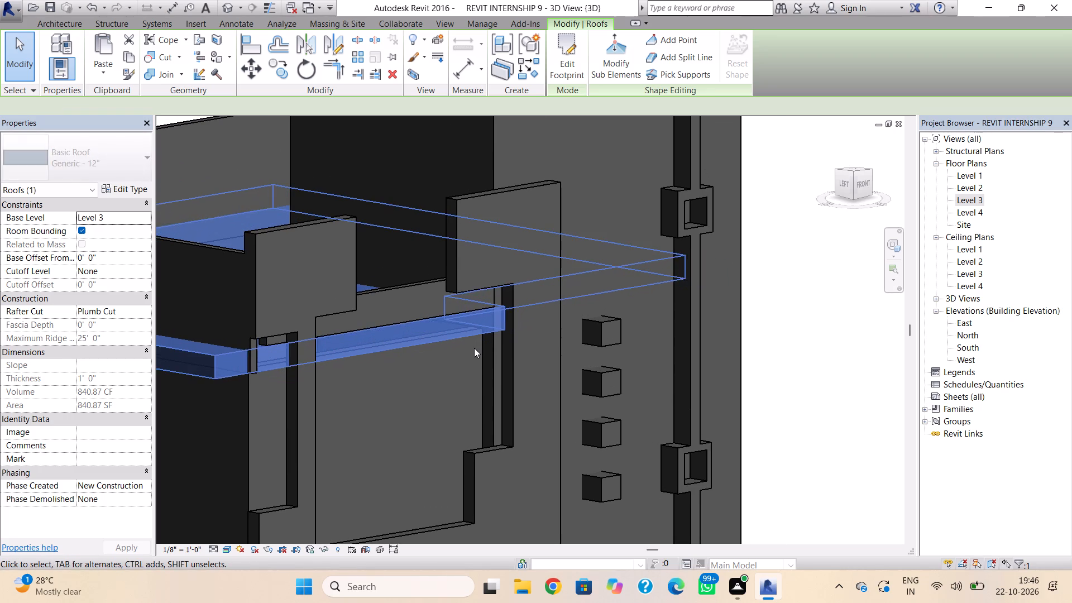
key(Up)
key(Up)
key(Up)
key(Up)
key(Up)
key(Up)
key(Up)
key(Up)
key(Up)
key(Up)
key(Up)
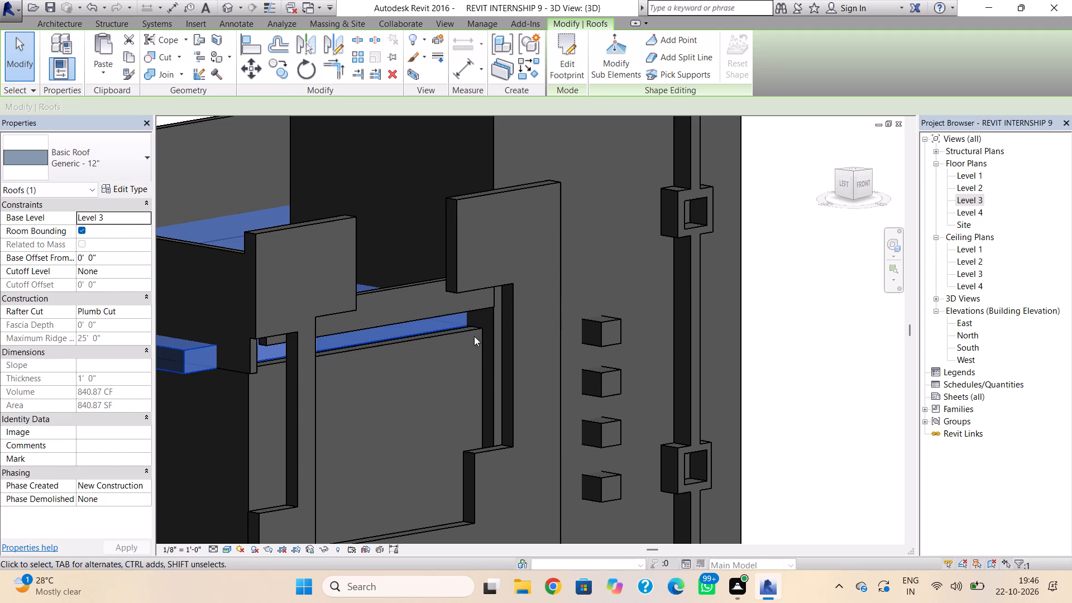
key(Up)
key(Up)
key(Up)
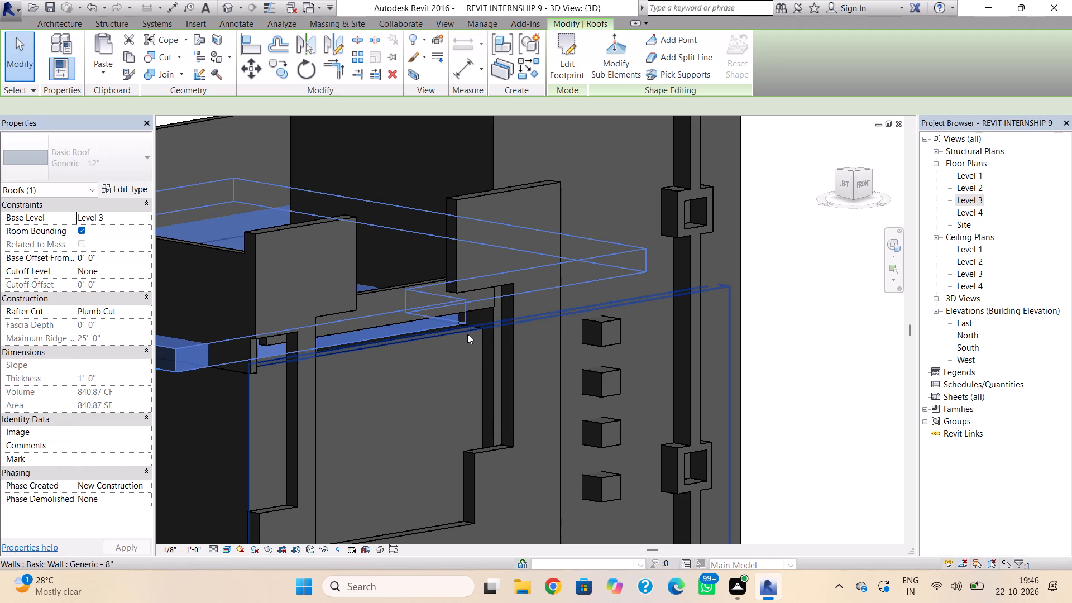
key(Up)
Delete the Generic - 8" Level 2 wall standing behind the notched facade wall's opening.
scroll(467, 334, down, 3)
middle_drag(468, 336, 485, 322)
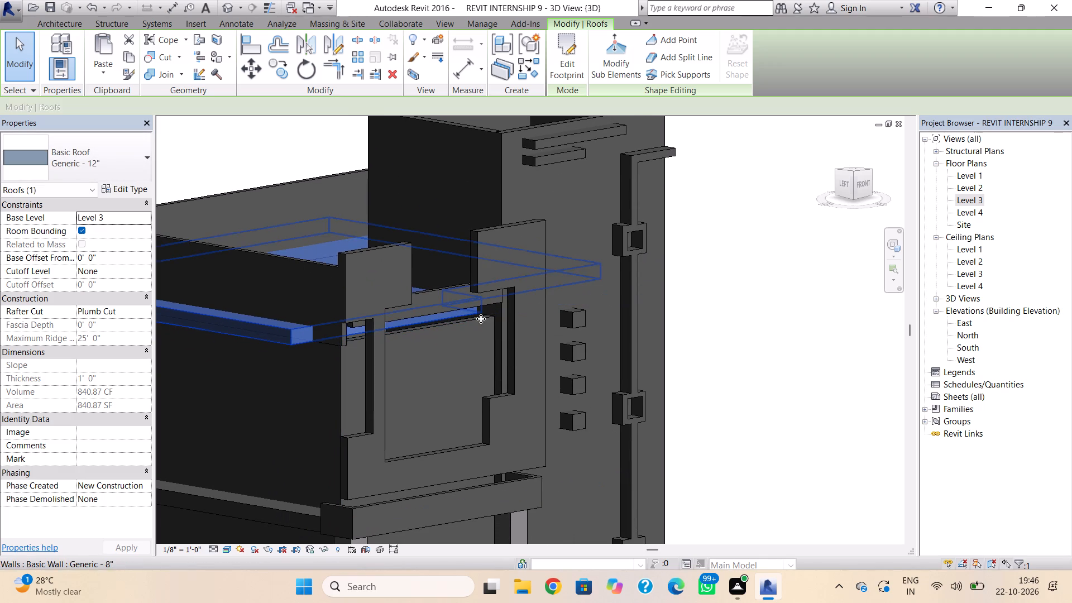
click(481, 319)
click(479, 323)
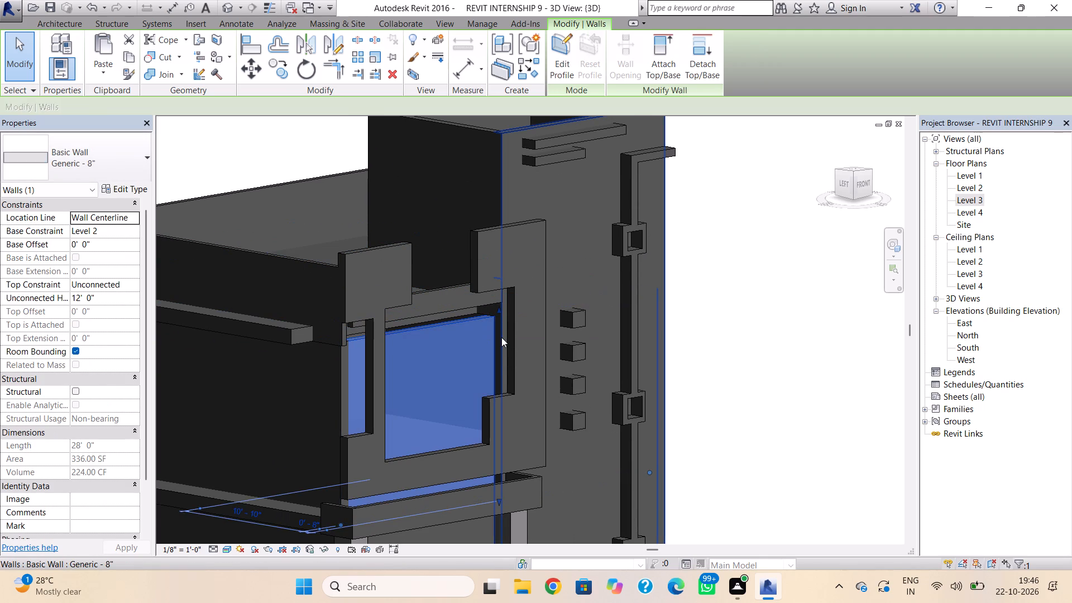
key(Delete)
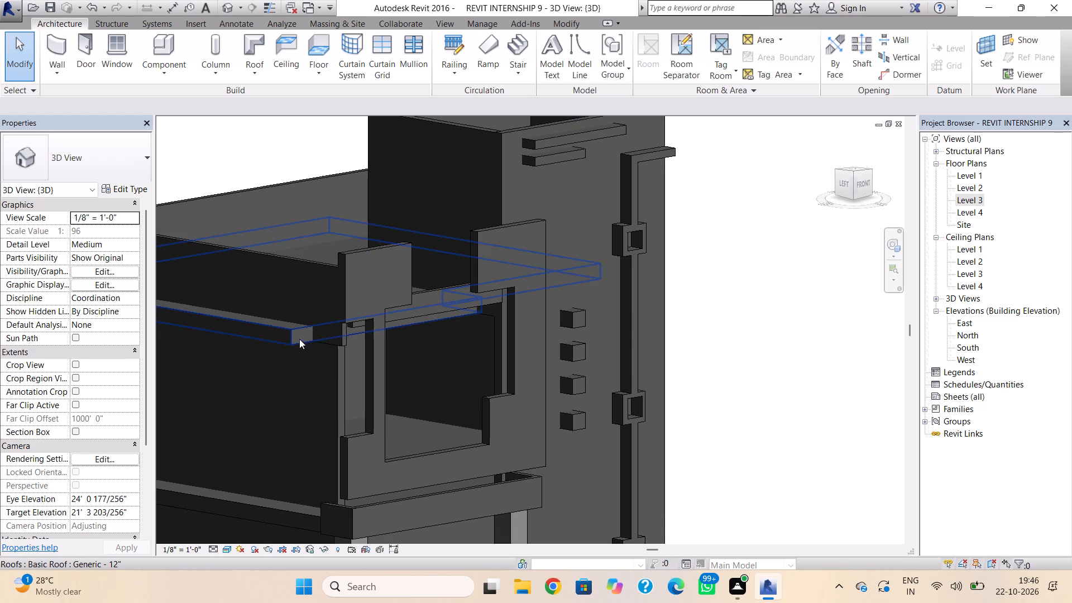
Nudge the Level 3 roof slab forward and slightly sideways so its front edge projects in front of the notched facade wall.
click(293, 334)
key(Right)
key(Right)
key(Right)
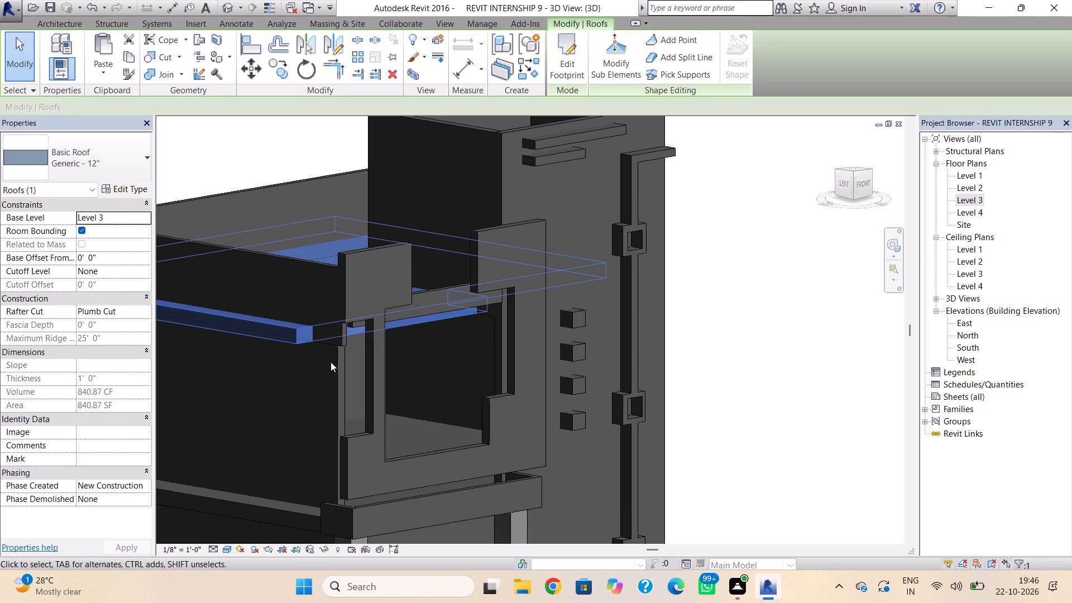
key(Right)
key(Right)
key(Down)
key(Left)
key(Down)
key(Down)
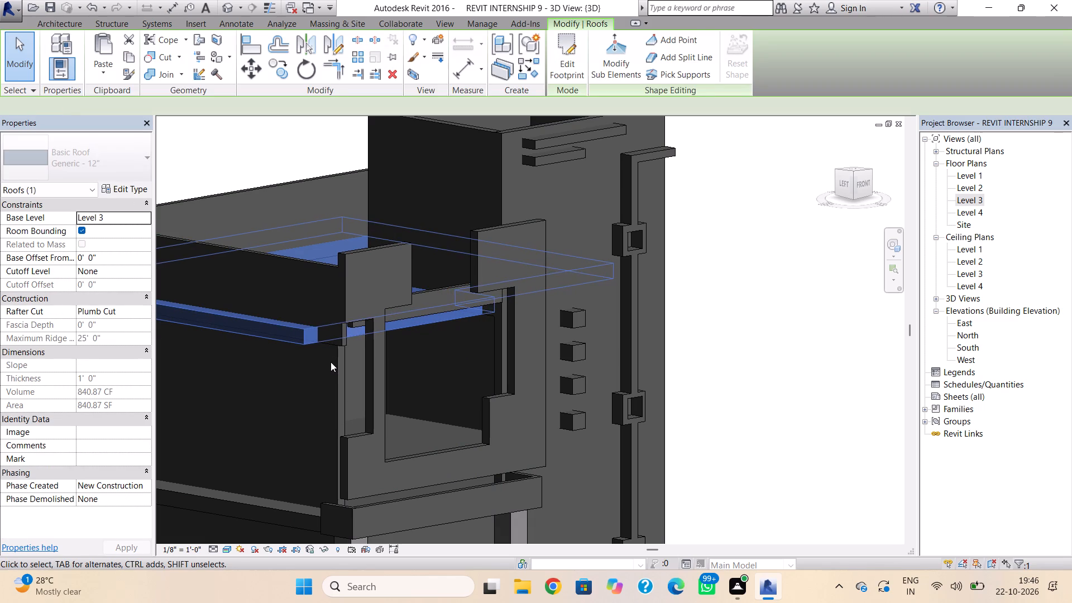
key(Down)
key(Down)
key(Down)
key(Down)
key(Down)
key(Down)
key(Down)
key(Down)
key(Down)
key(Down)
key(Down)
key(Down)
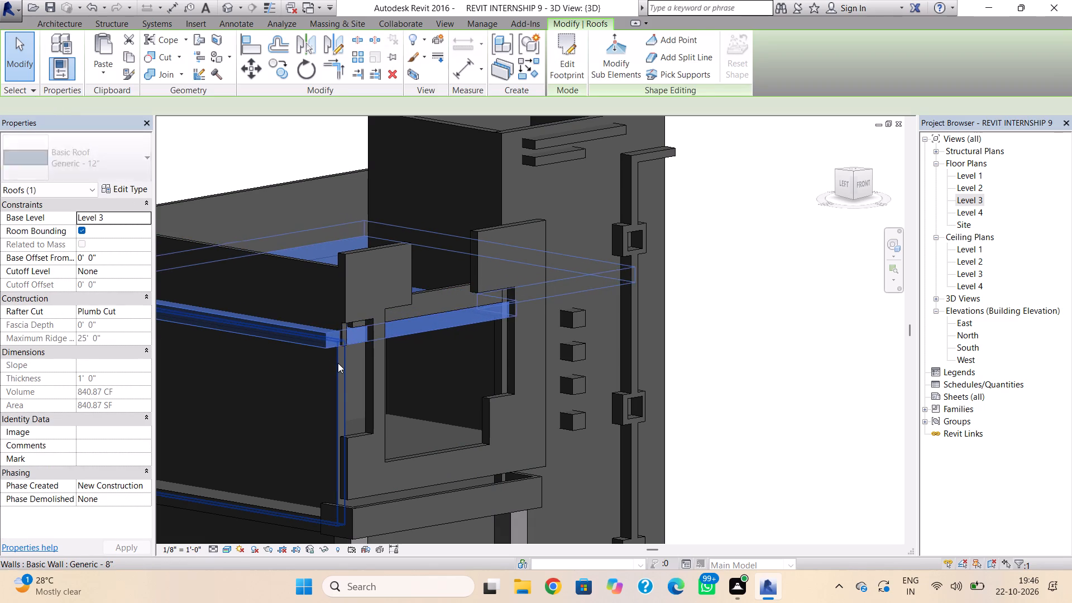
key(Down)
key(Down)
key(Down)
key(Down)
key(Down)
key(Down)
key(Down)
key(Down)
key(Down)
key(Down)
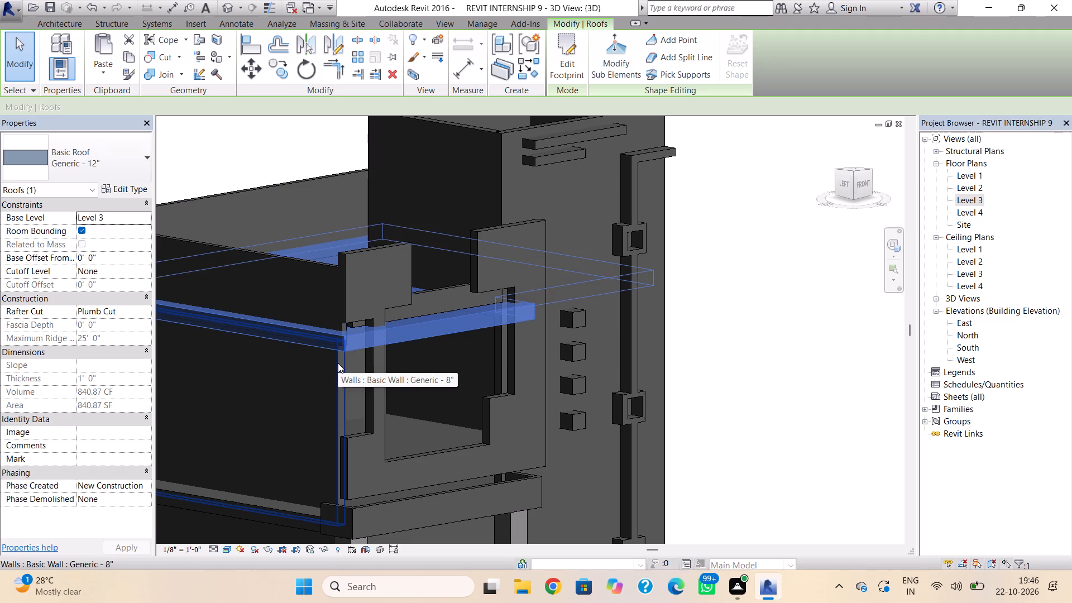
Fine-tune the Level 3 roof slab's position from the front, shifting it slightly toward the tall tower side.
scroll(348, 377, down, 2)
middle_drag(357, 370, 368, 358)
shift+right_drag(367, 361, 258, 437)
scroll(312, 386, up, 4)
middle_drag(328, 365, 340, 395)
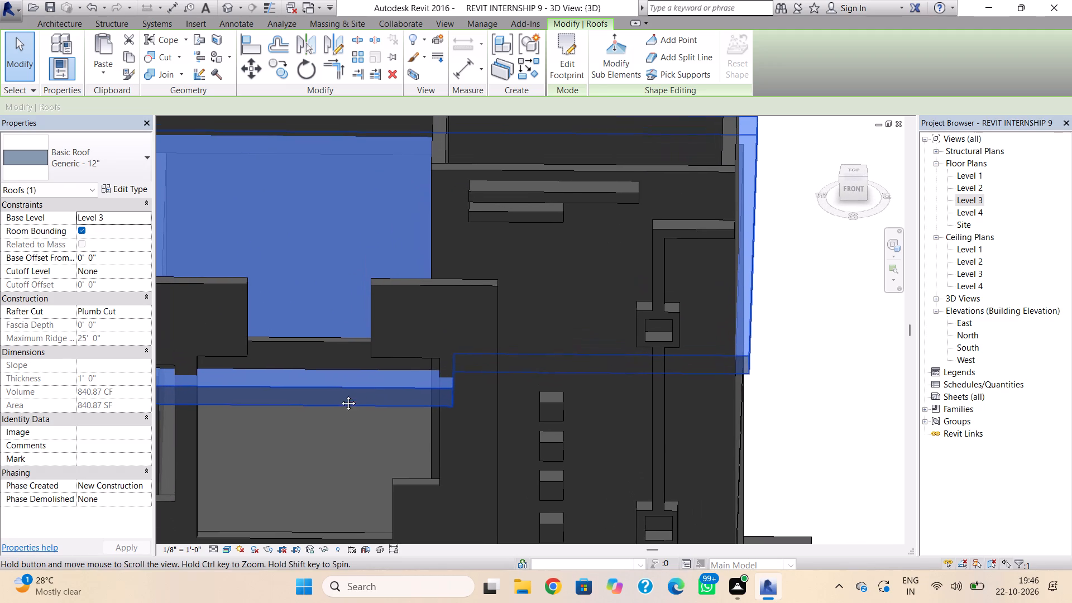
middle_drag(340, 395, 341, 395)
scroll(377, 394, up, 1)
key(Right)
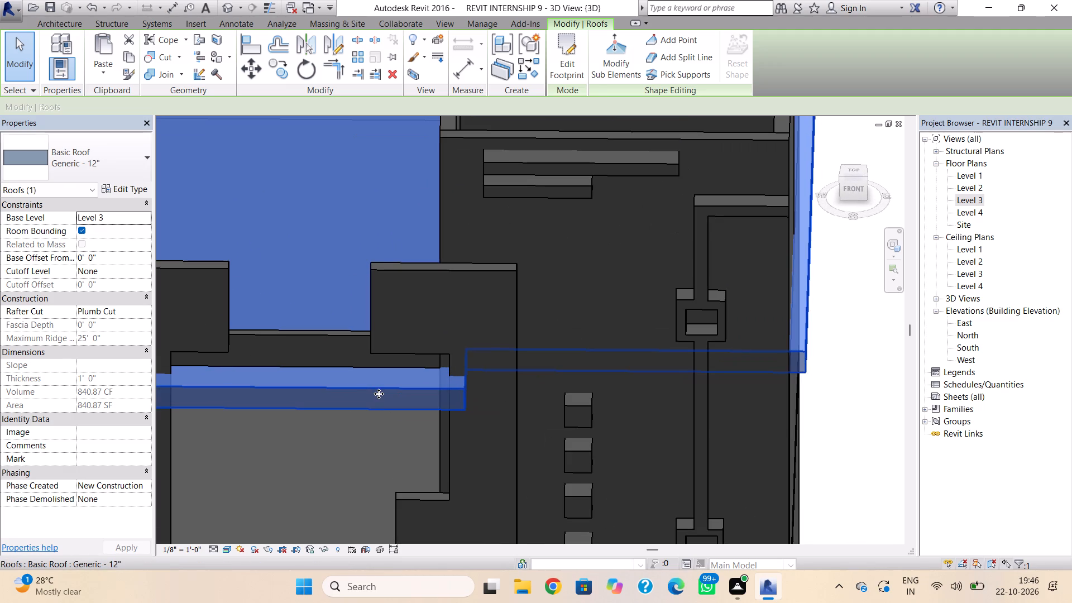
scroll(379, 394, down, 3)
key(Escape)
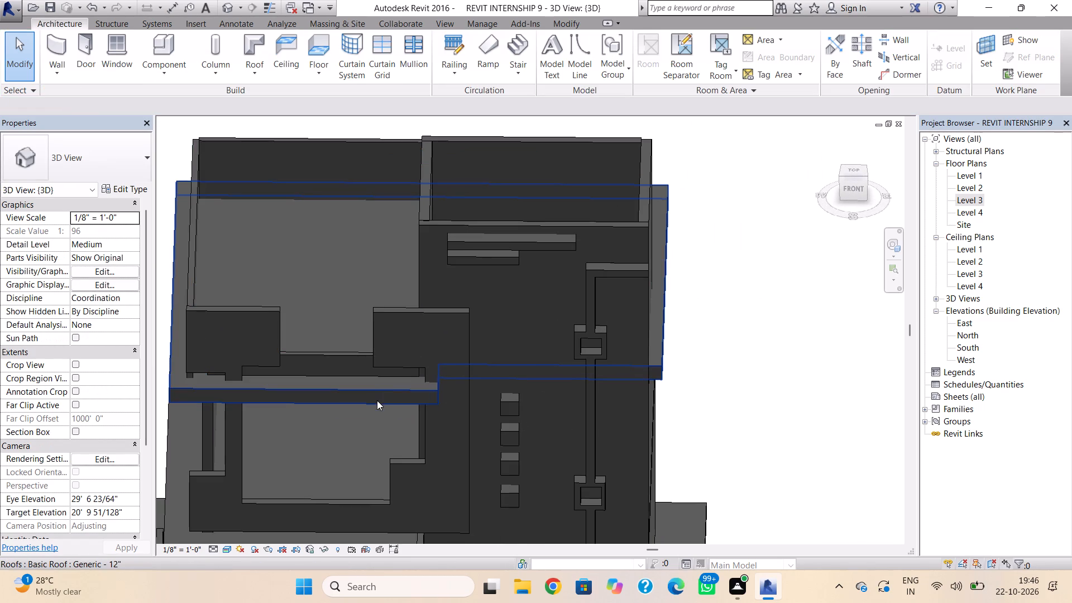
shift+right_drag(377, 401, 383, 304)
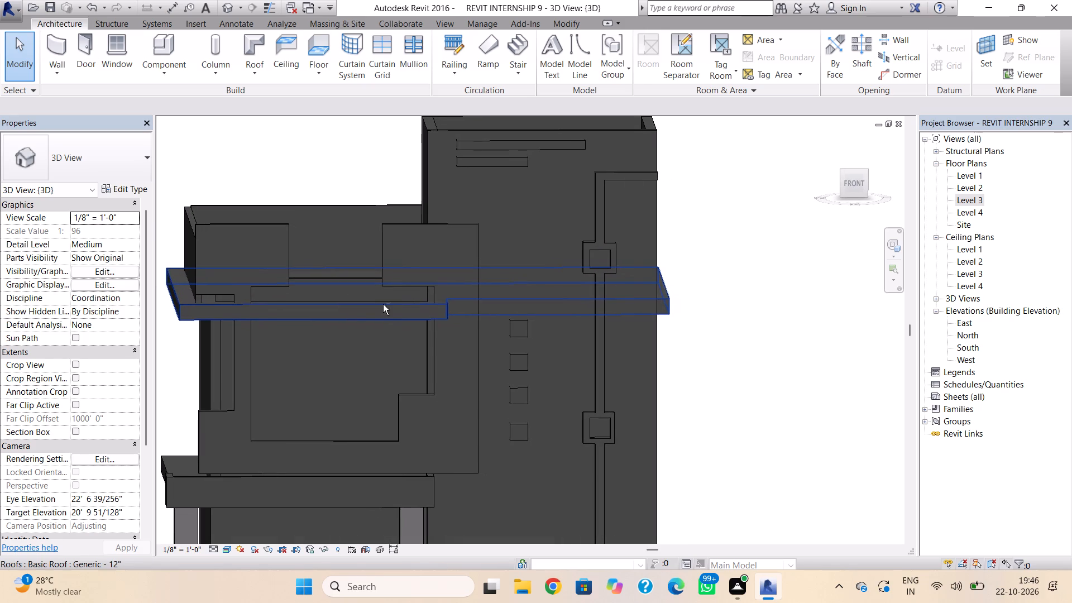
click(381, 307)
key(Up)
key(Up)
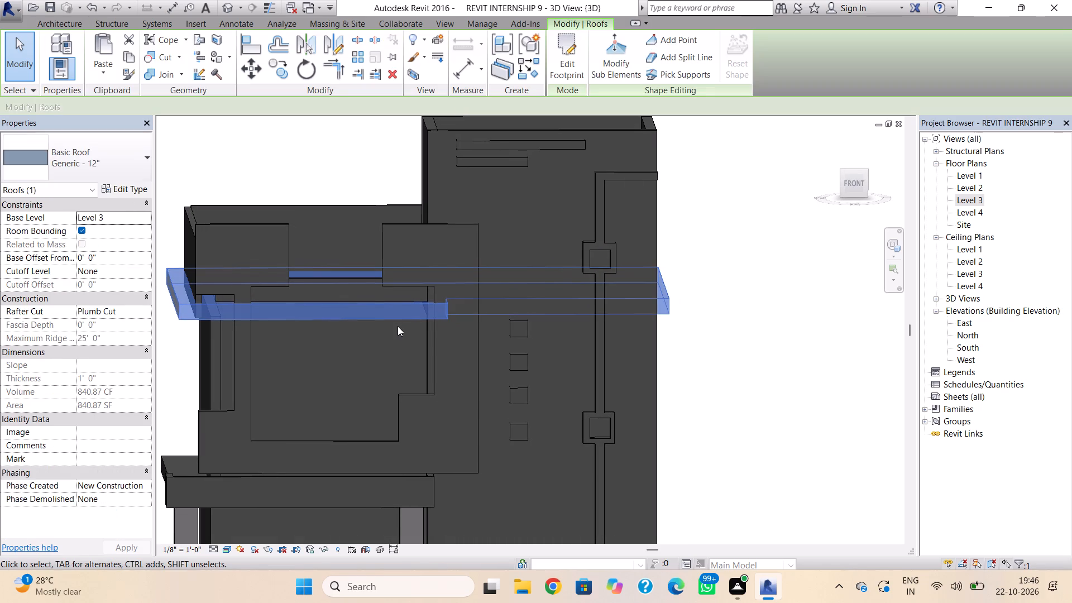
key(Up)
key(Up)
key(Up)
key(Up)
key(Down)
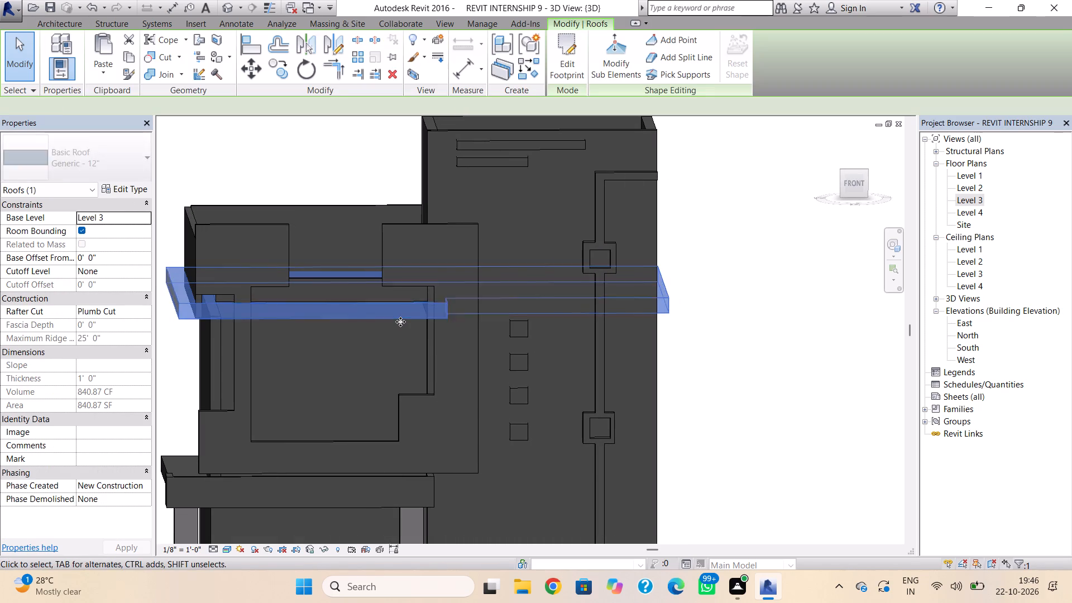
key(Down)
key(Down)
key(Down)
key(Right)
key(Right)
key(Right)
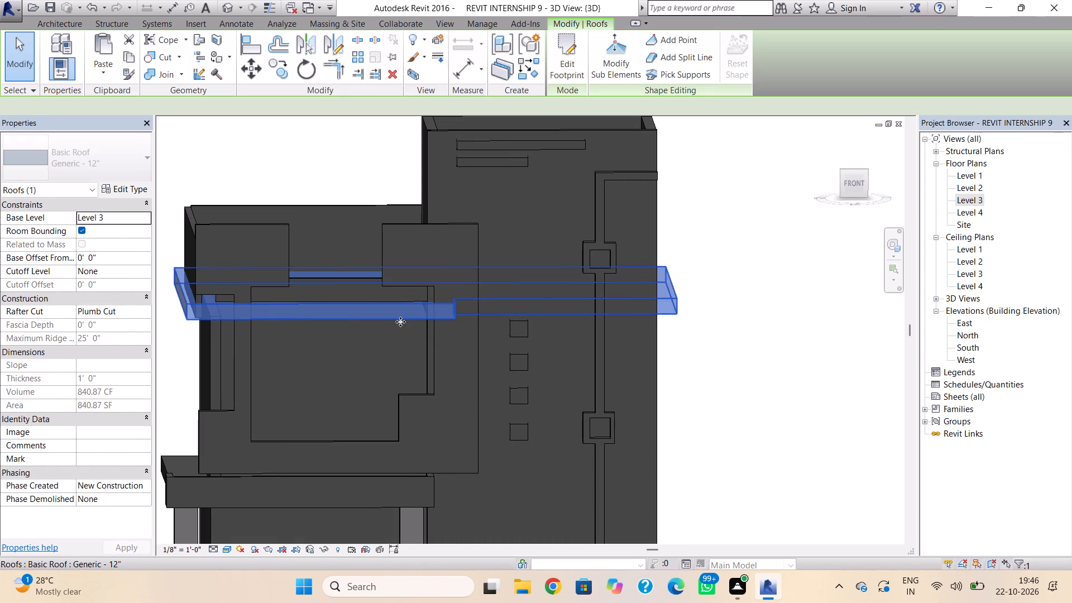
key(Escape)
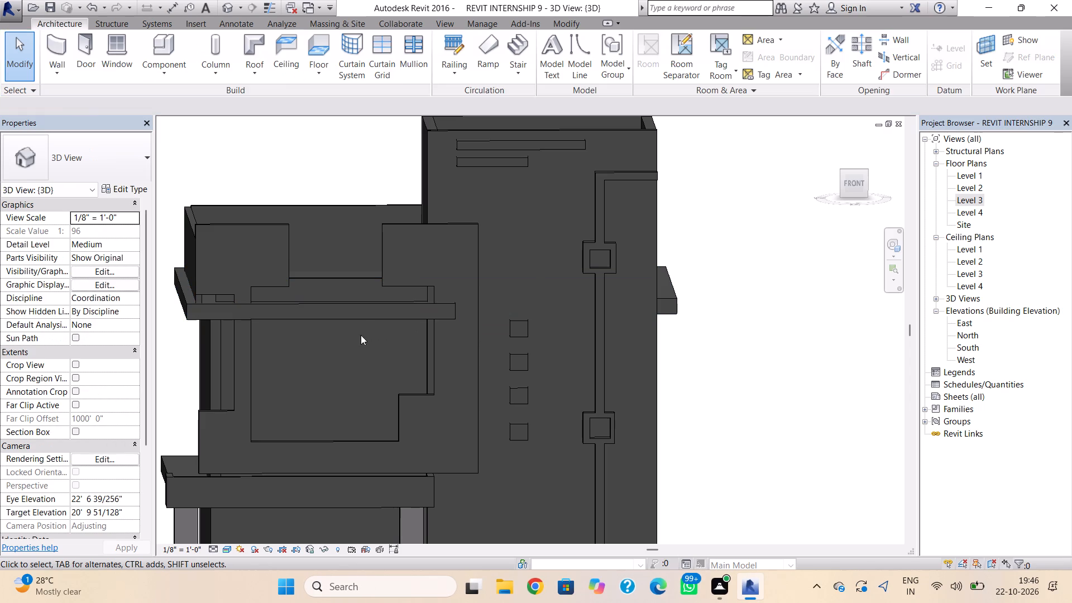
Dismiss the blank pop-up window covering the model.
scroll(224, 291, up, 3)
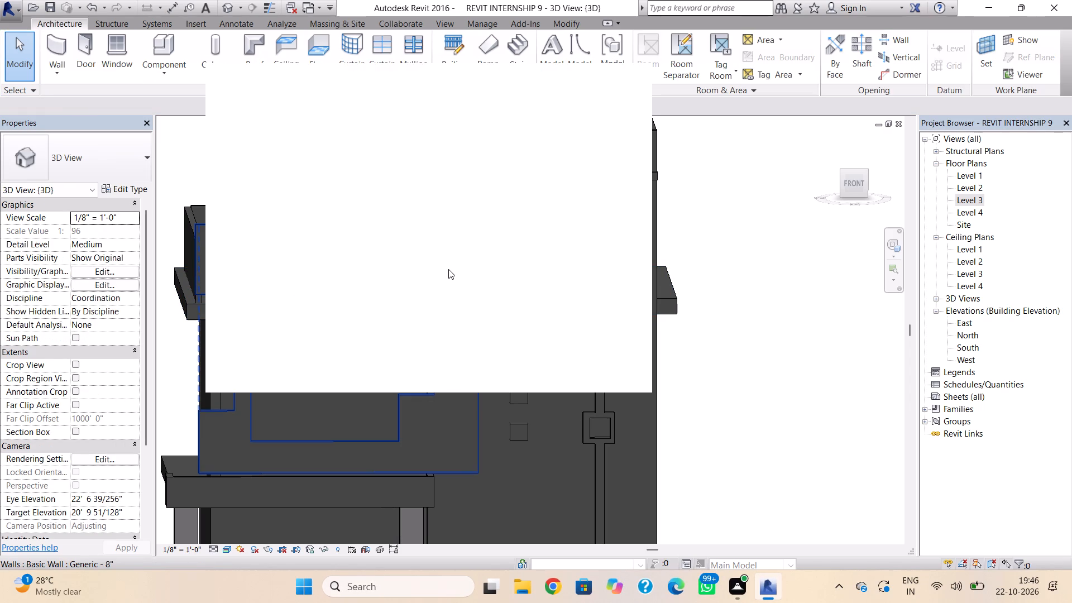
click(625, 80)
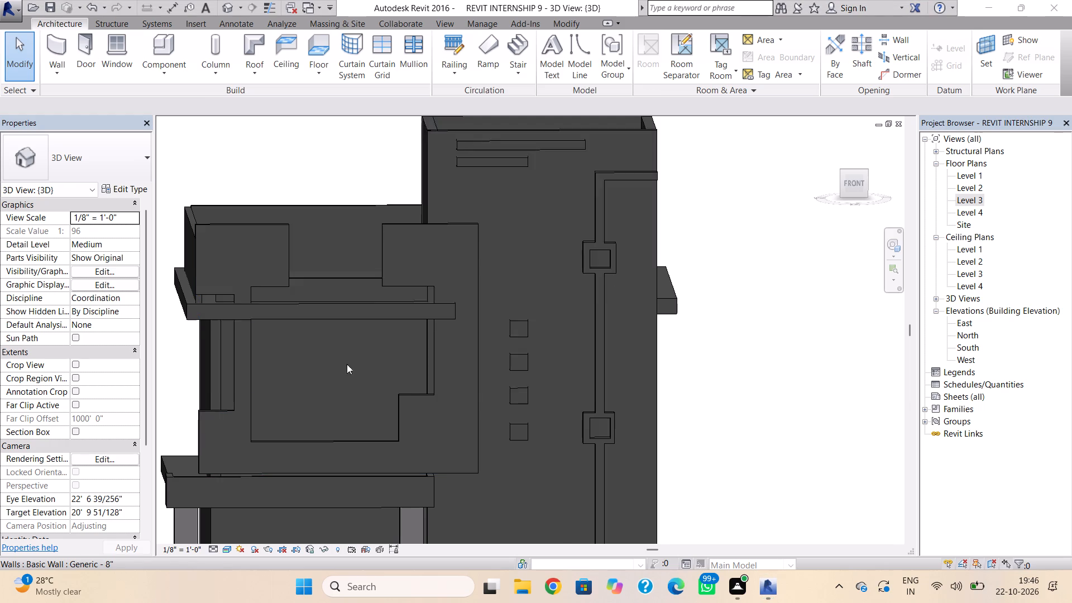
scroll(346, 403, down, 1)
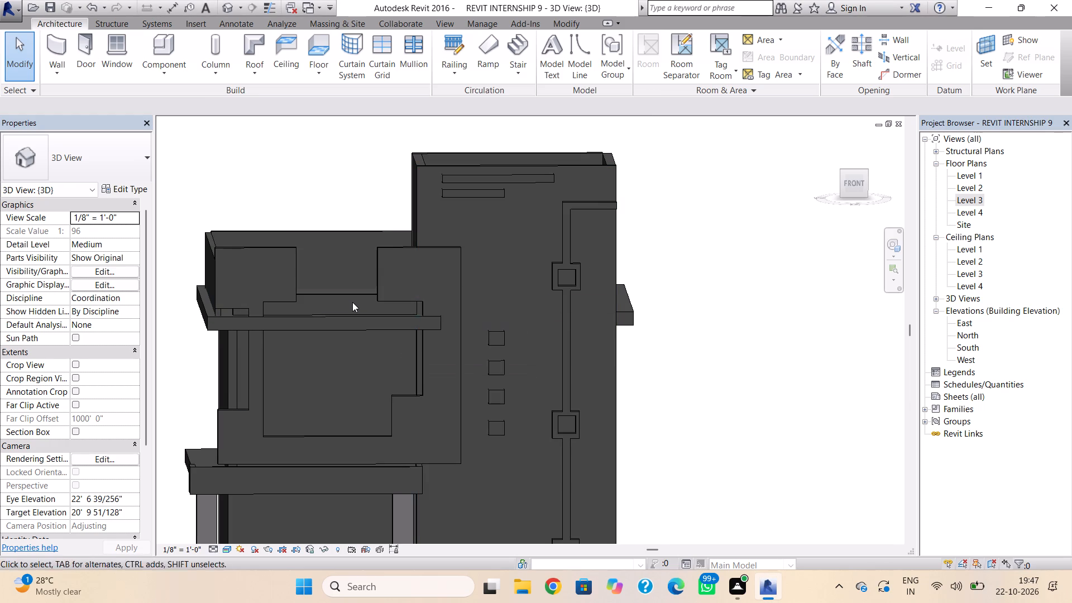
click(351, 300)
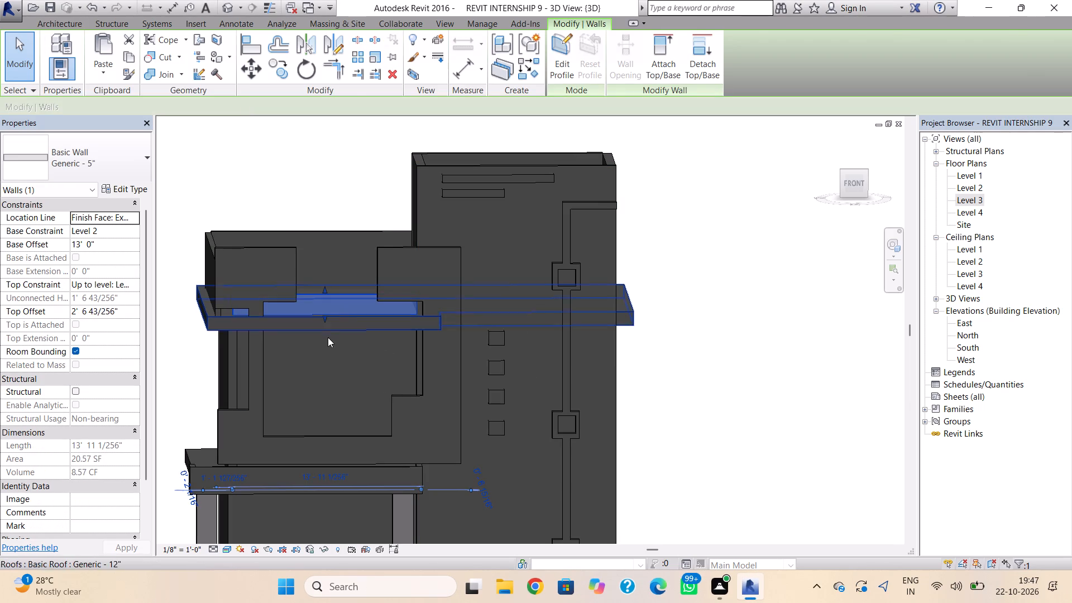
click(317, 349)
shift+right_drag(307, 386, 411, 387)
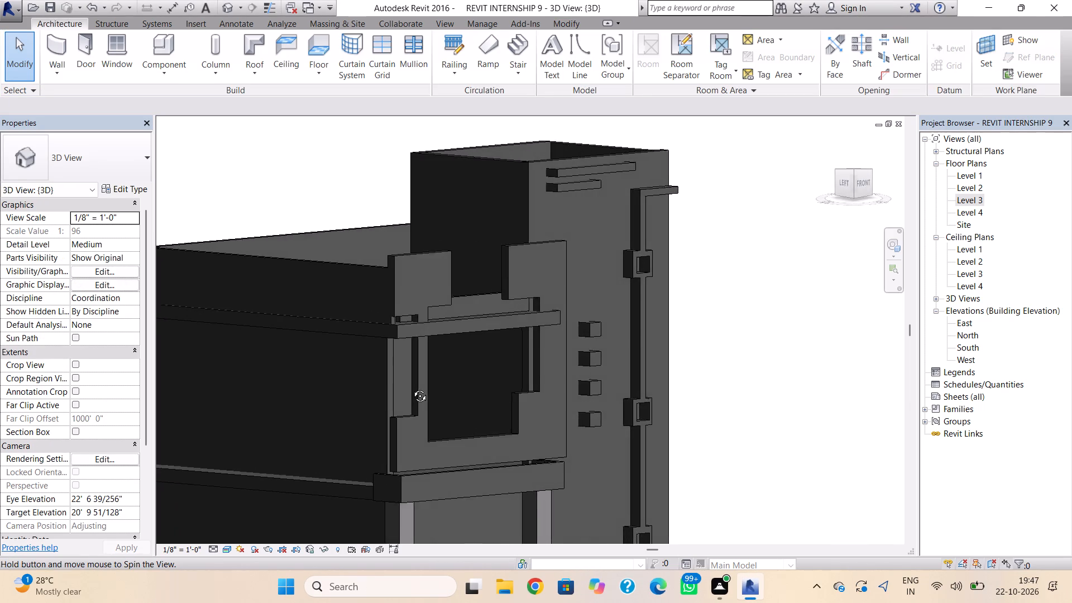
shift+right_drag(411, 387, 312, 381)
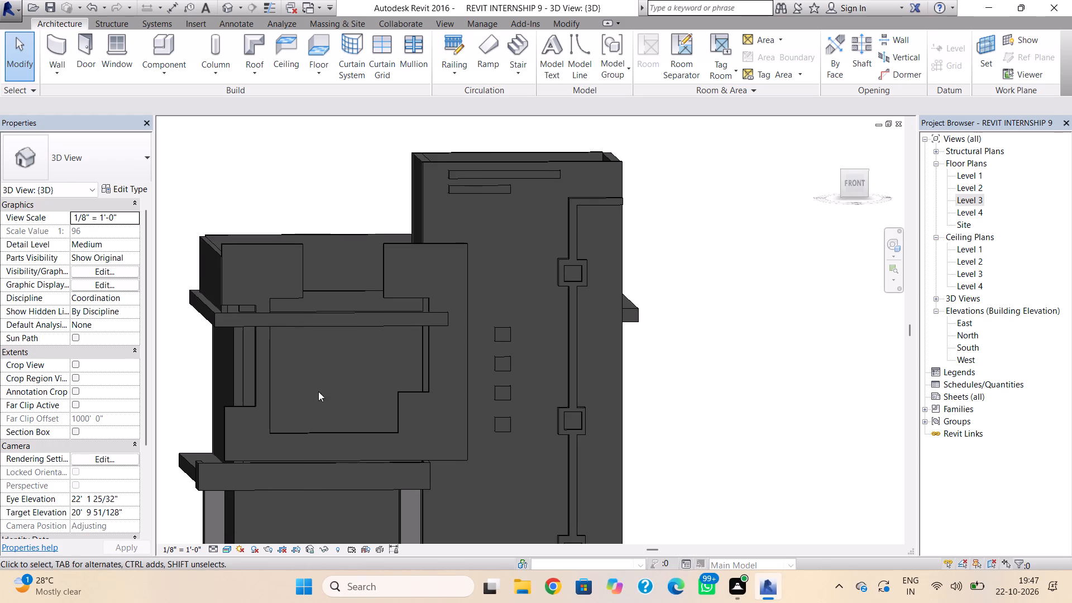
Change the notched facade wall's type to Generic - 6" from the Level 2 floor plan.
middle_drag(320, 392, 342, 438)
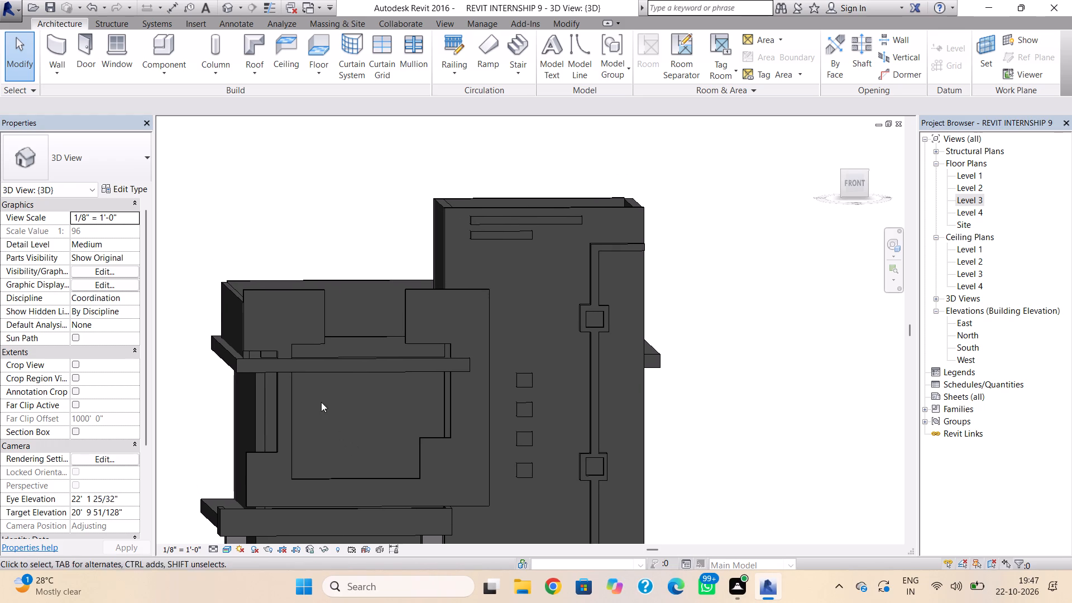
click(263, 346)
scroll(245, 347, up, 4)
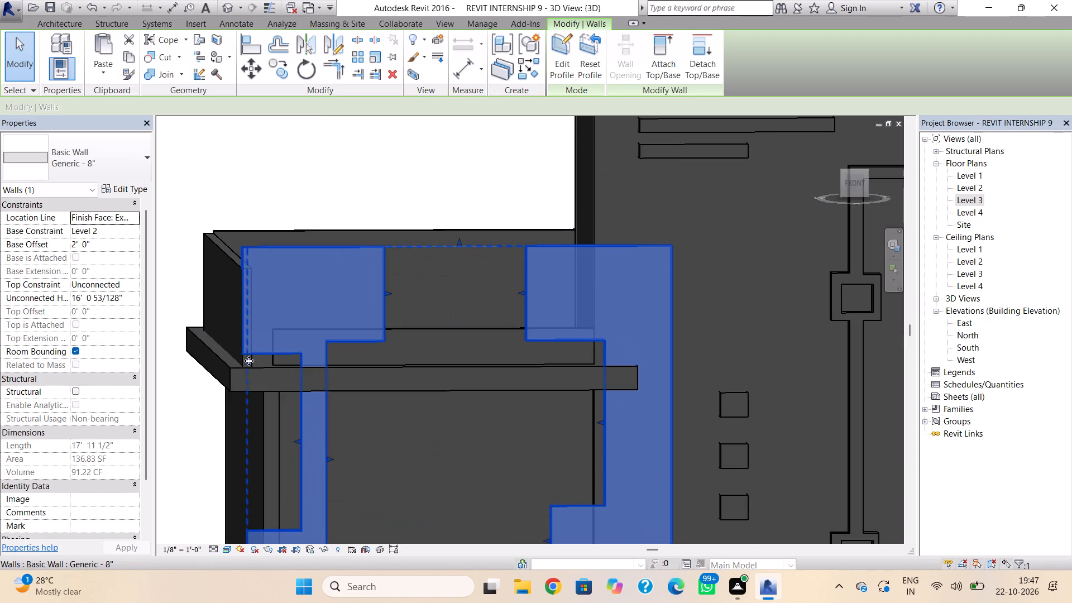
scroll(249, 361, up, 3)
scroll(249, 361, down, 3)
scroll(182, 402, down, 2)
scroll(318, 407, down, 1)
middle_drag(327, 399, 381, 351)
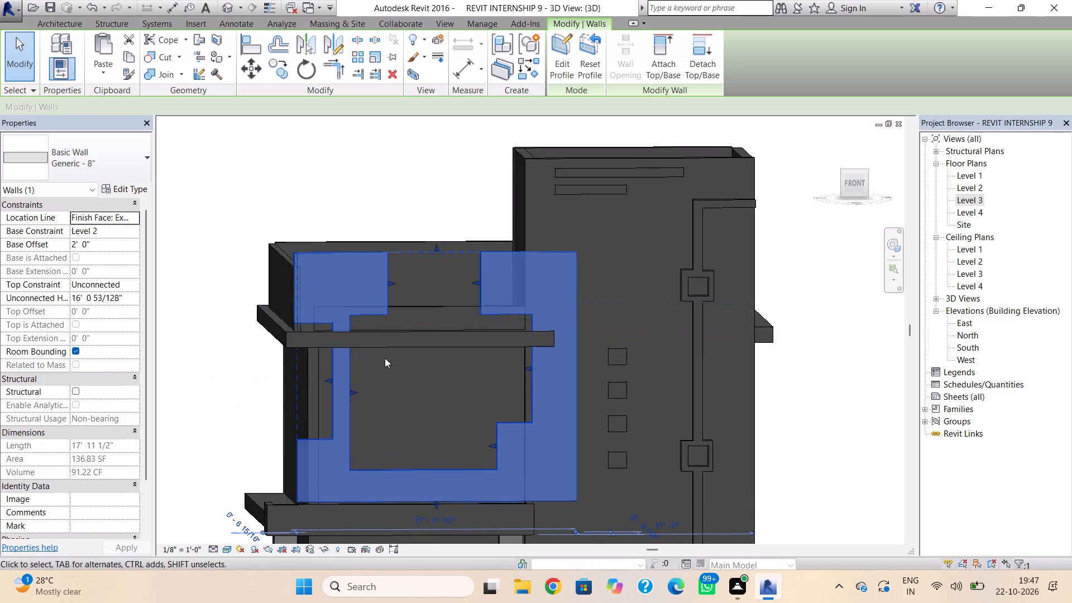
double_click(971, 189)
scroll(661, 380, down, 2)
middle_click(652, 382)
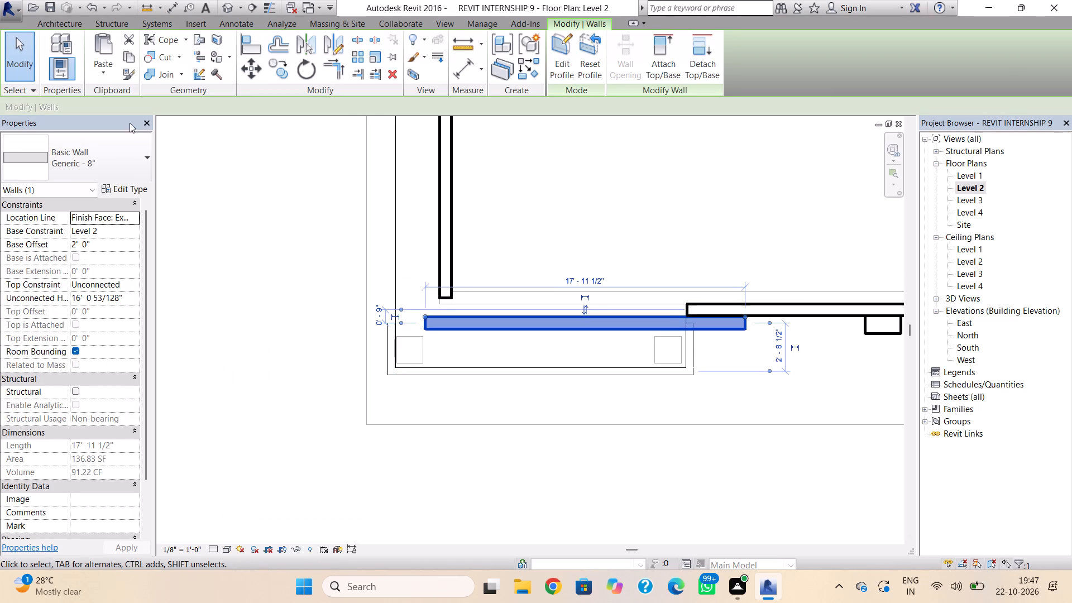
click(93, 155)
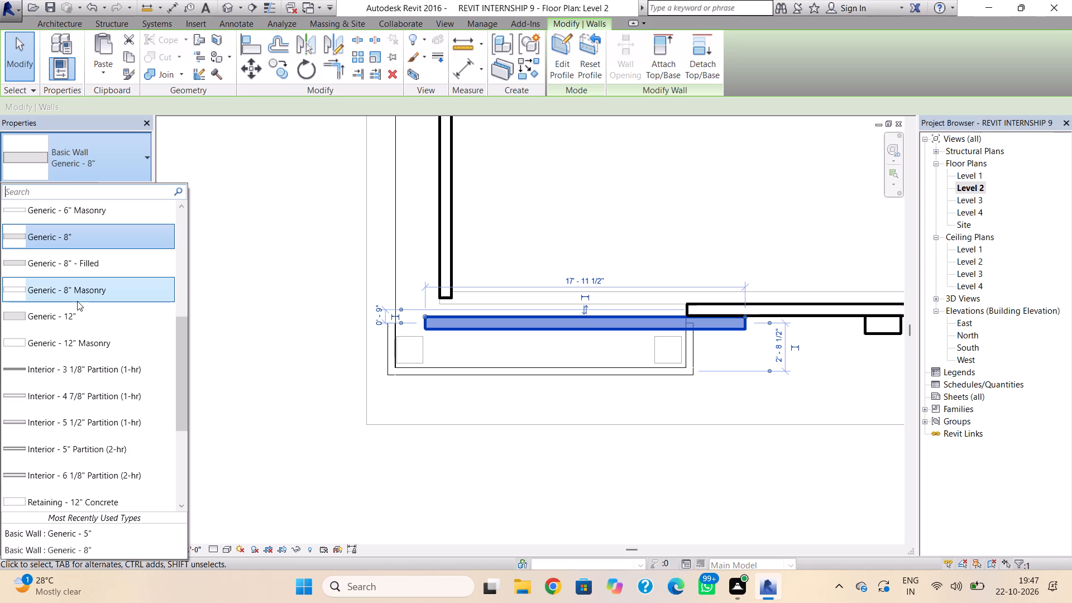
scroll(83, 257, up, 2)
click(83, 257)
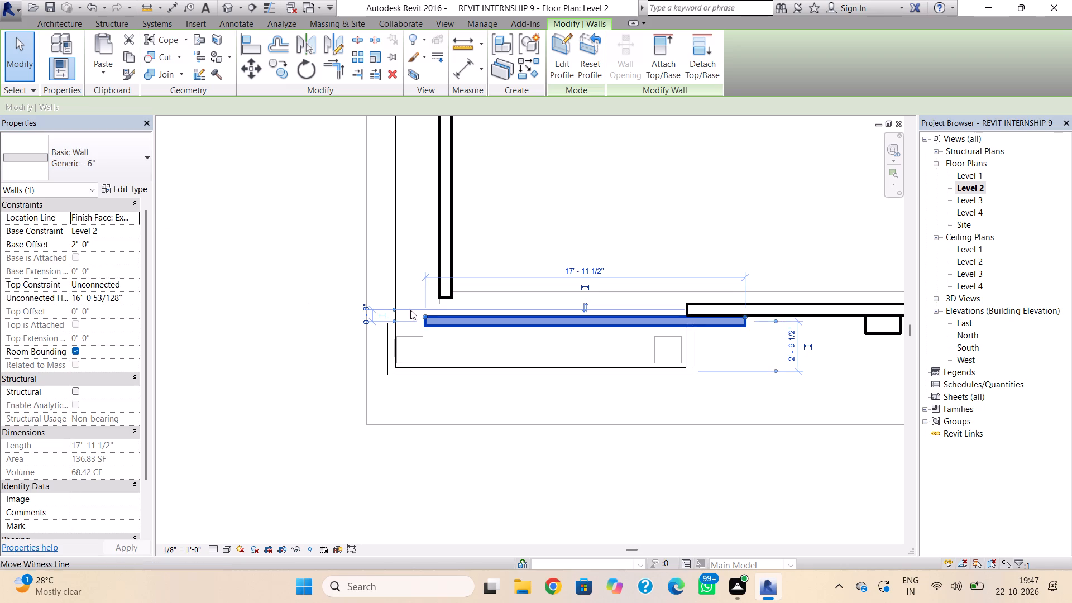
scroll(415, 310, up, 1)
key(Escape)
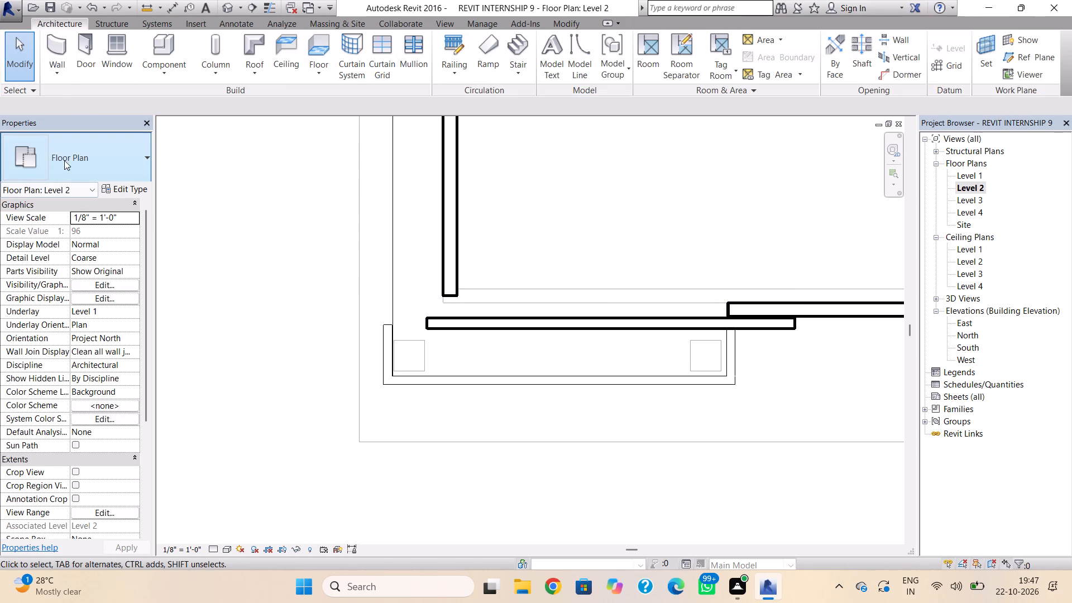
Draw a Generic - 5" wall about 5' 3" long on Level 2, directly behind the notched facade wall's end away from the tower.
click(59, 51)
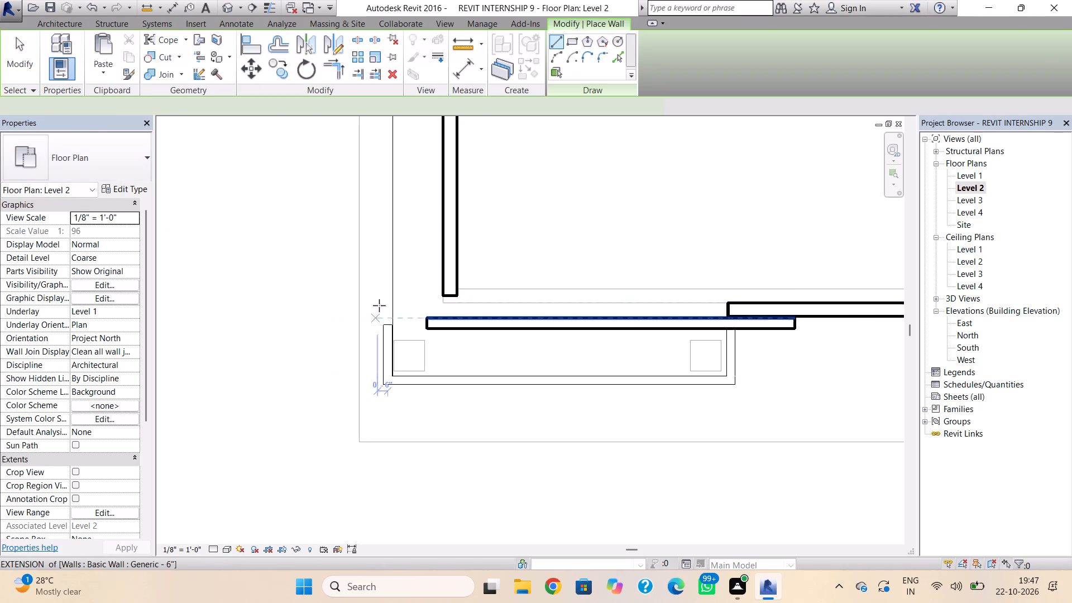
scroll(427, 306, up, 4)
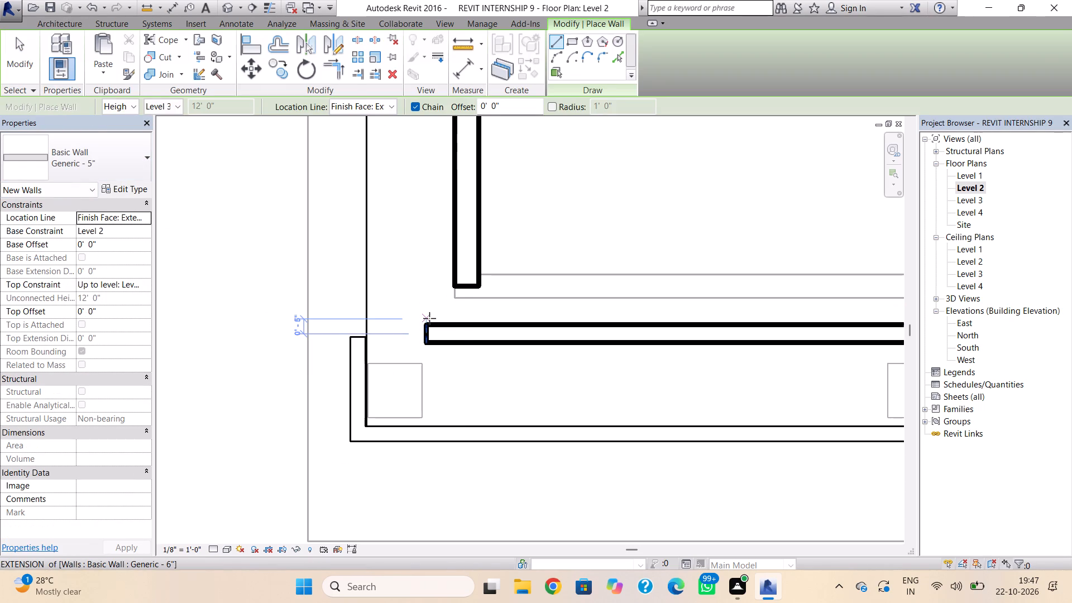
scroll(429, 318, up, 3)
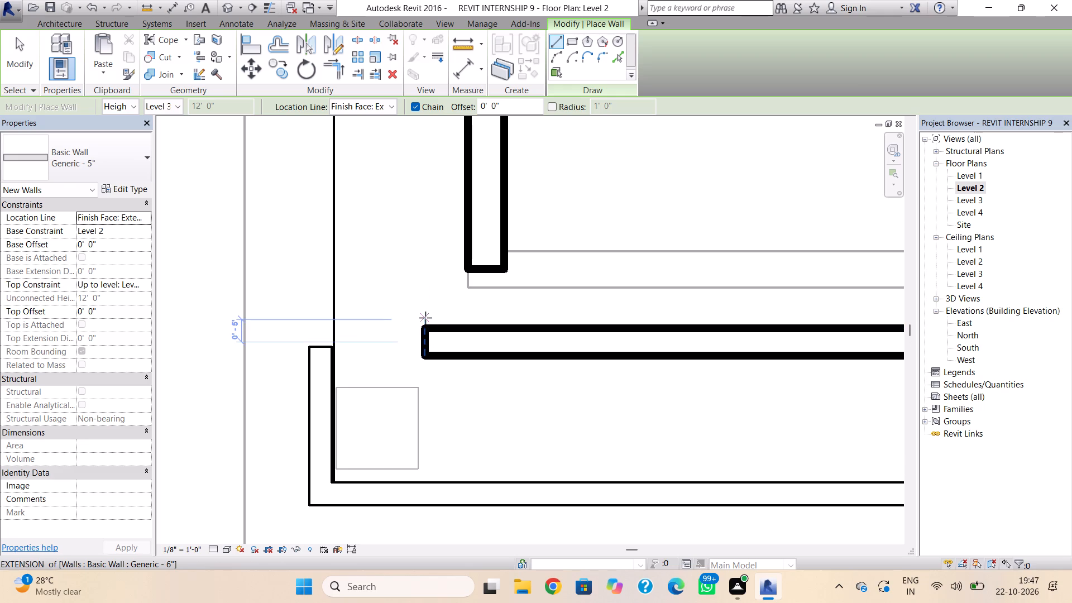
click(425, 318)
key(space)
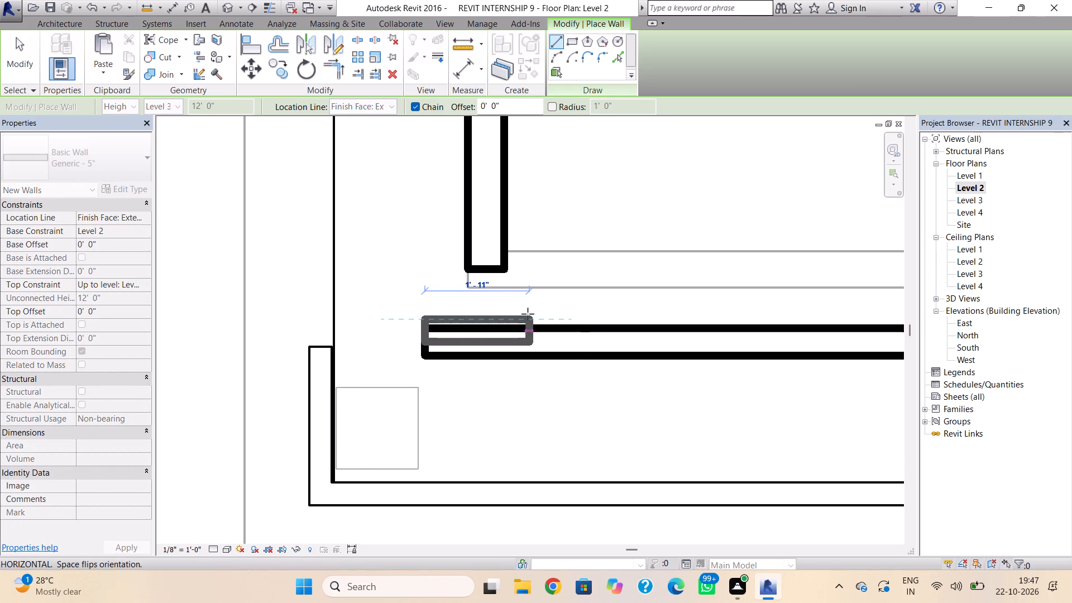
click(710, 318)
key(Escape)
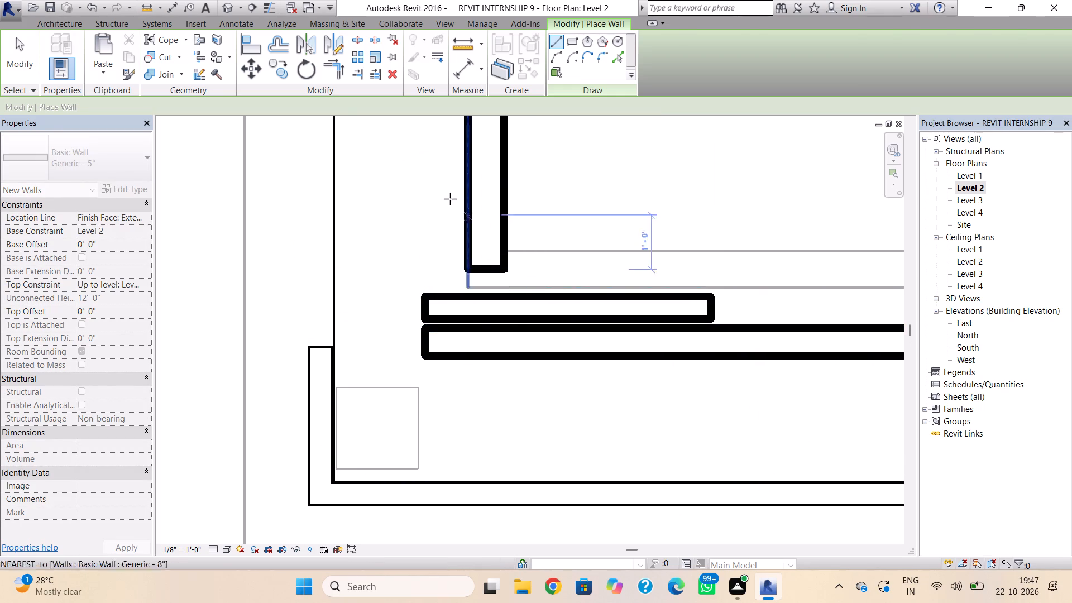
key(Escape)
In the 3D view, stretch the short Generic - 5" wall above the notched facade wall, to a top offset of about 9' 8".
click(224, 4)
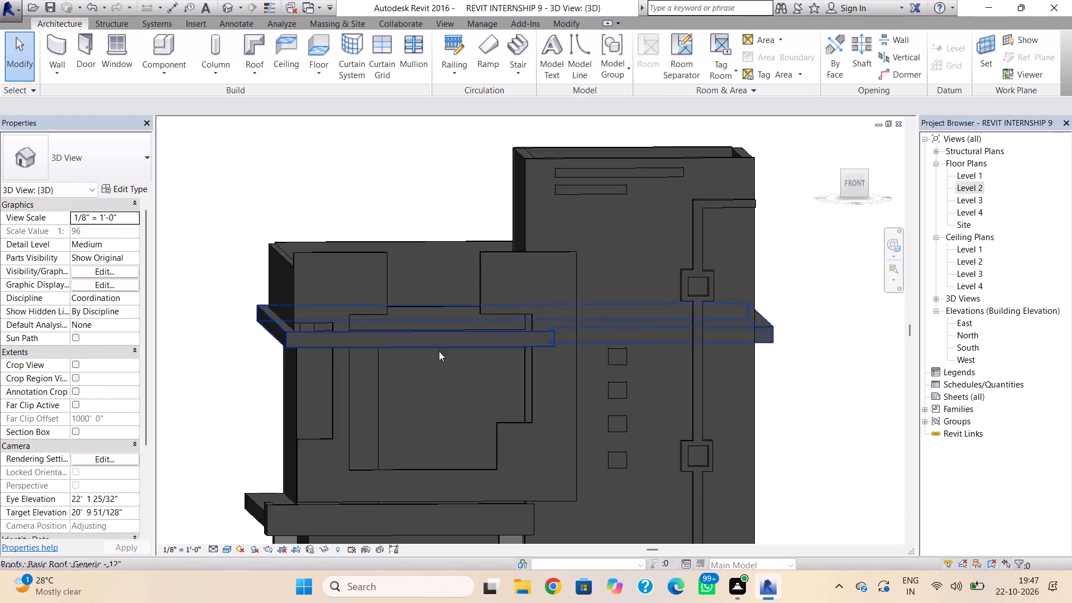
click(374, 382)
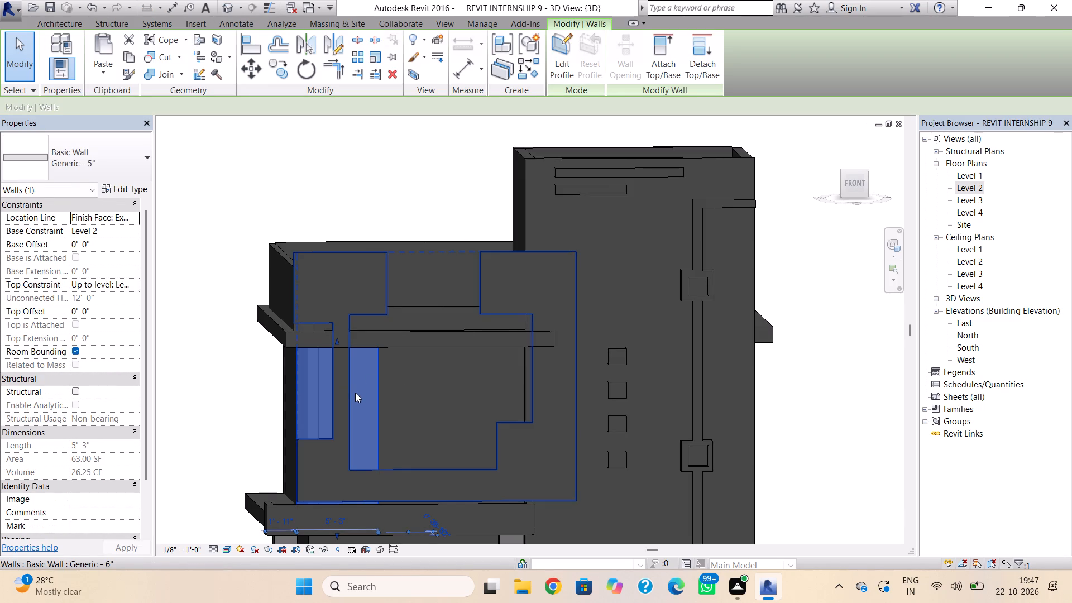
drag(336, 338, 330, 255)
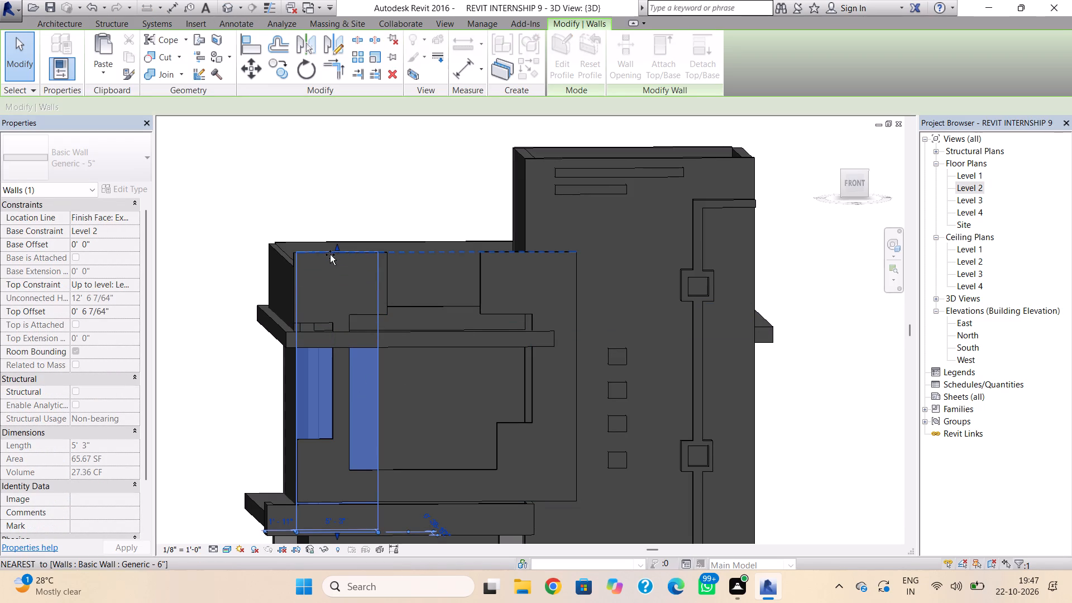
drag(330, 255, 331, 197)
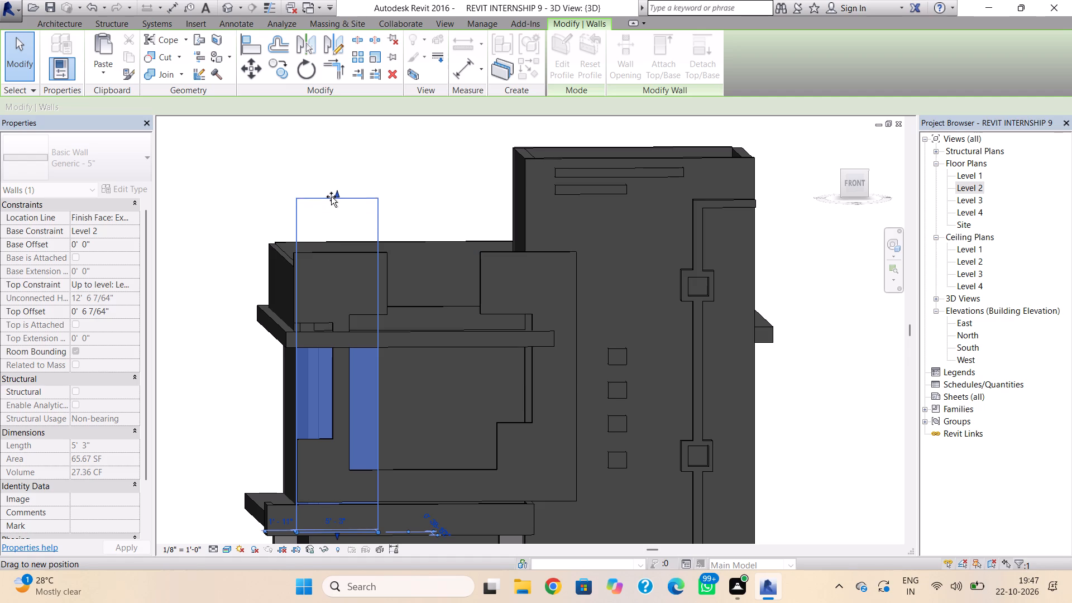
drag(331, 197, 332, 195)
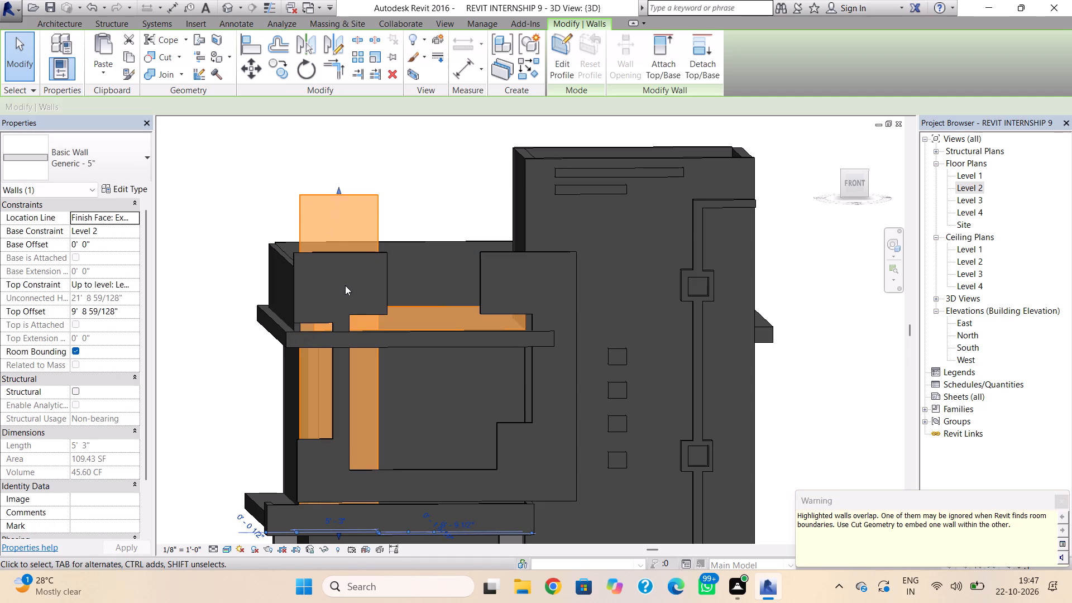
click(240, 338)
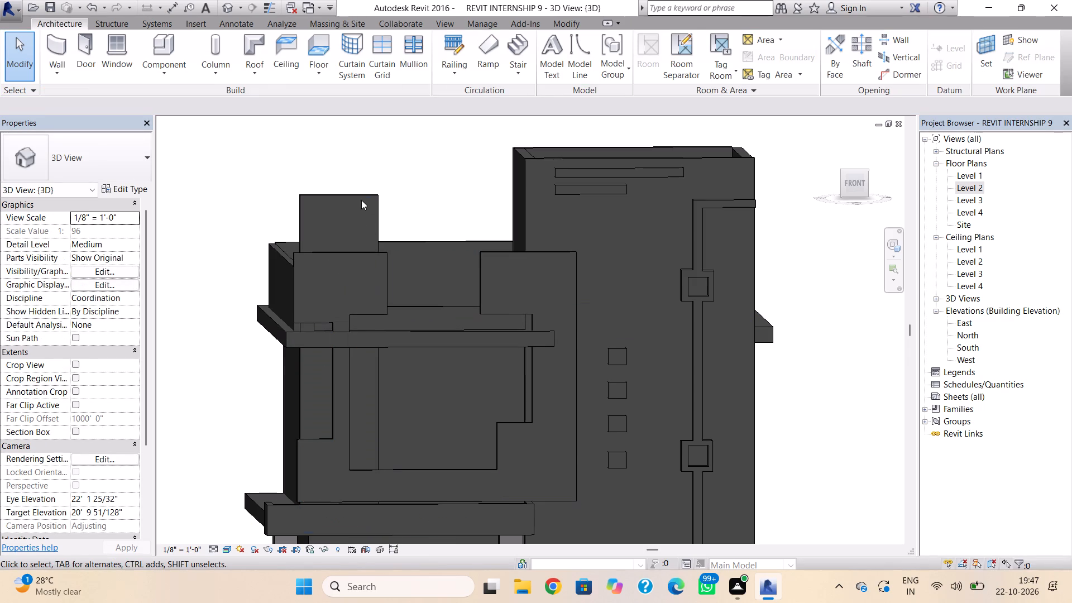
Edit the short Generic - 5" wall's profile to cut a 2' by 2' square opening near its top.
click(359, 194)
click(359, 194)
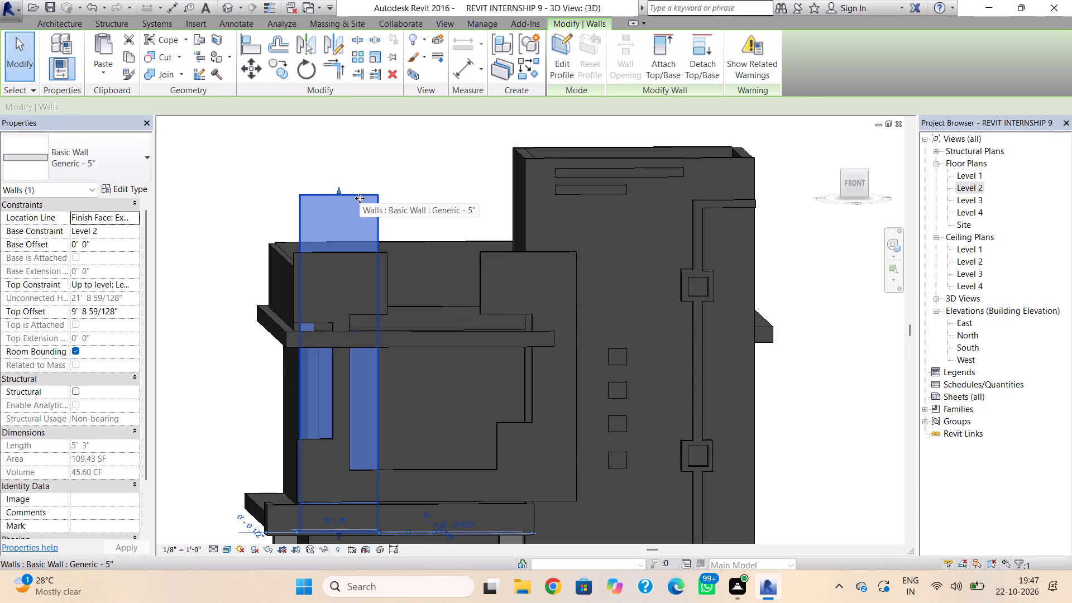
double_click(360, 198)
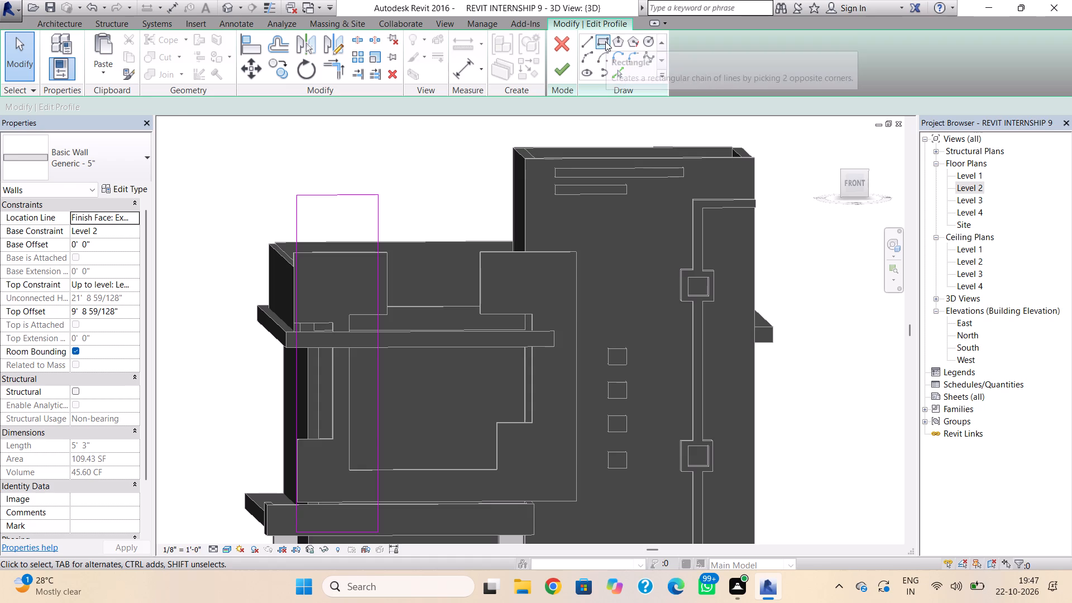
click(605, 41)
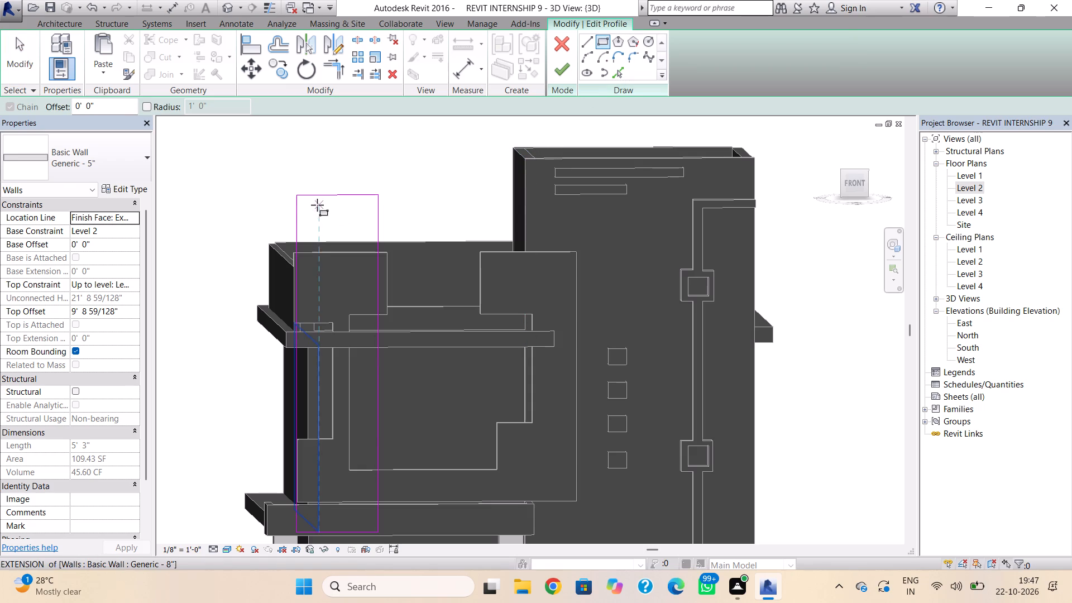
click(317, 204)
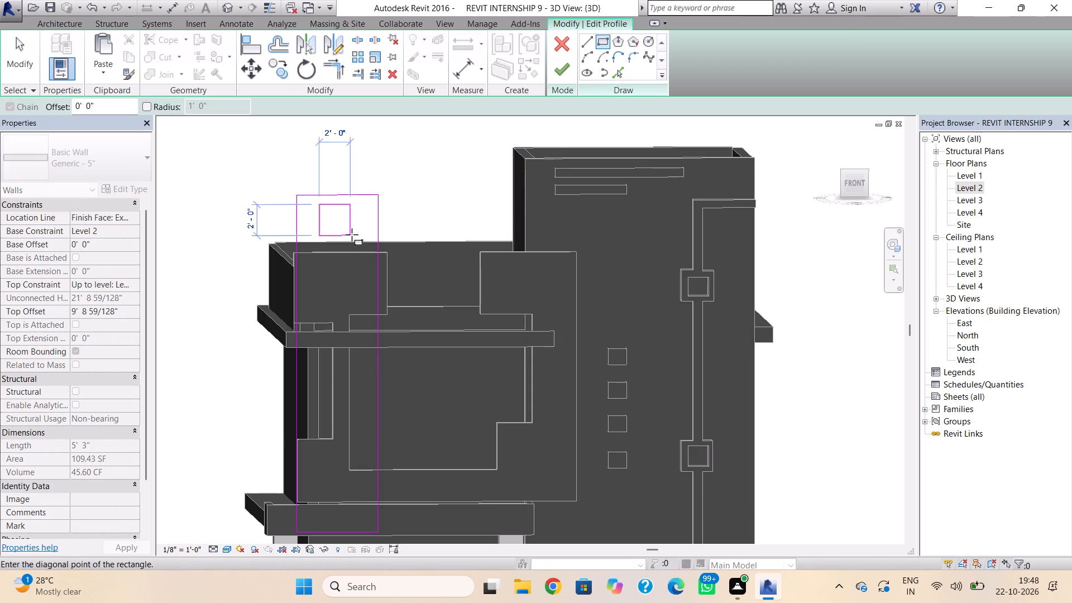
click(352, 234)
key(Escape)
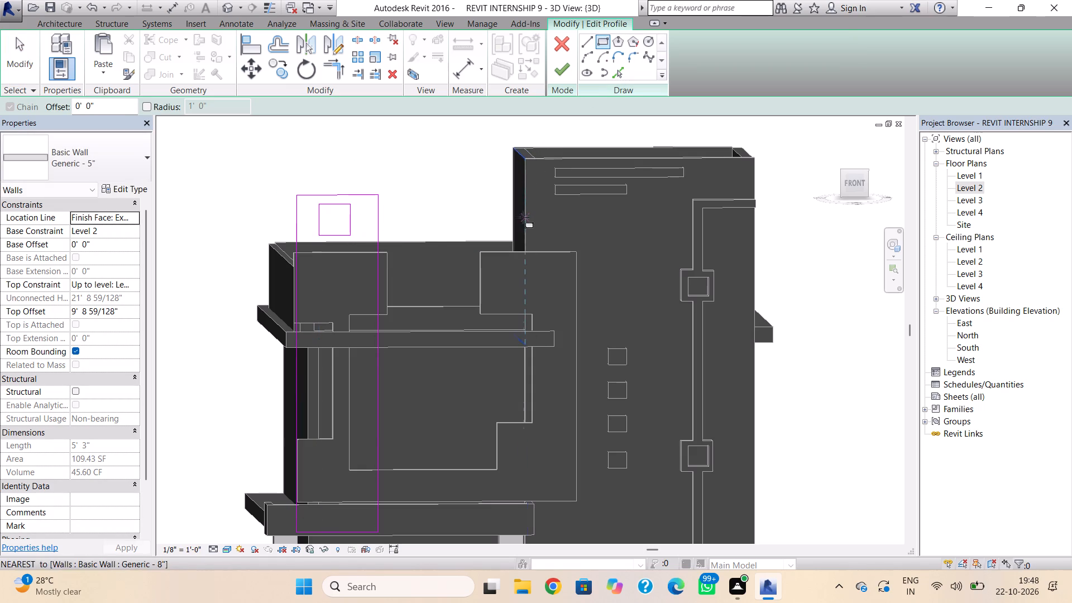
click(566, 74)
key(Escape)
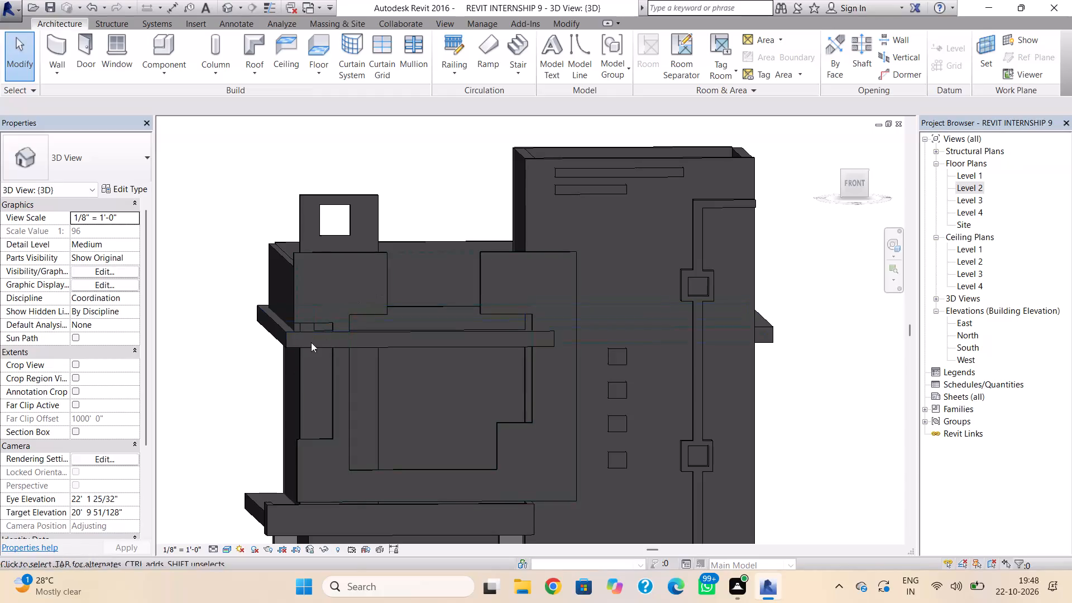
Examine how the Level 3 roof slab meets the front walls in 3D and the East elevation, dismissing the blank pop-up window.
shift+right_drag(291, 368, 471, 423)
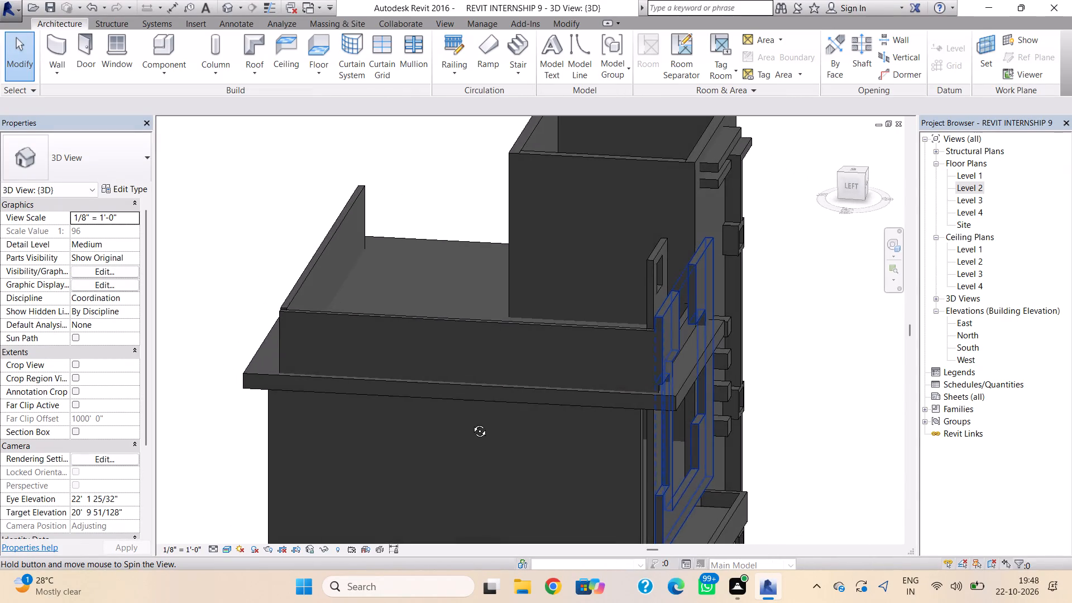
shift+right_drag(471, 423, 377, 401)
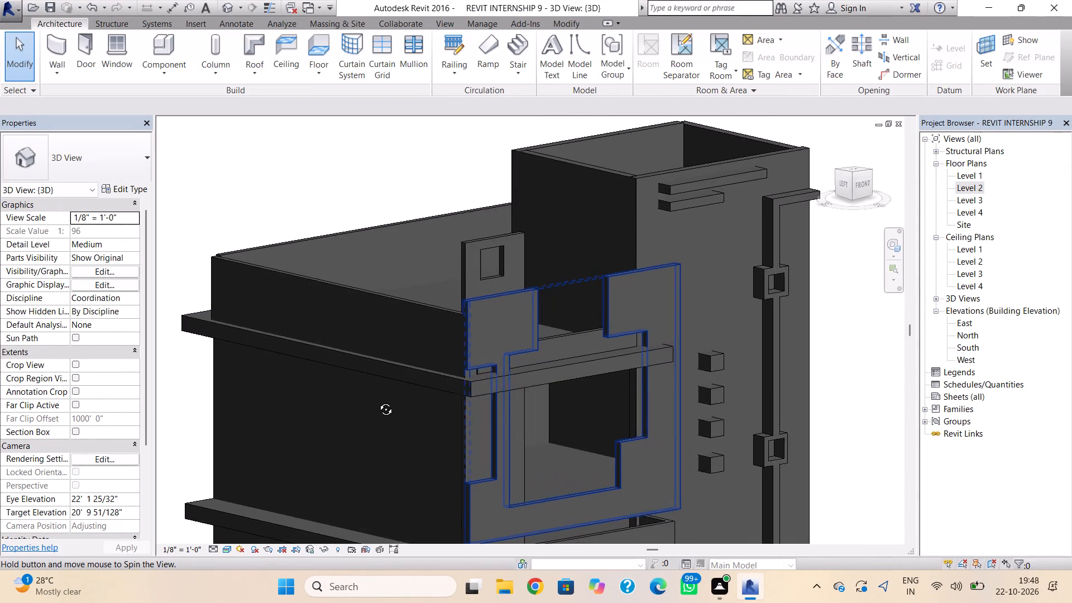
shift+right_drag(377, 401, 372, 401)
click(472, 387)
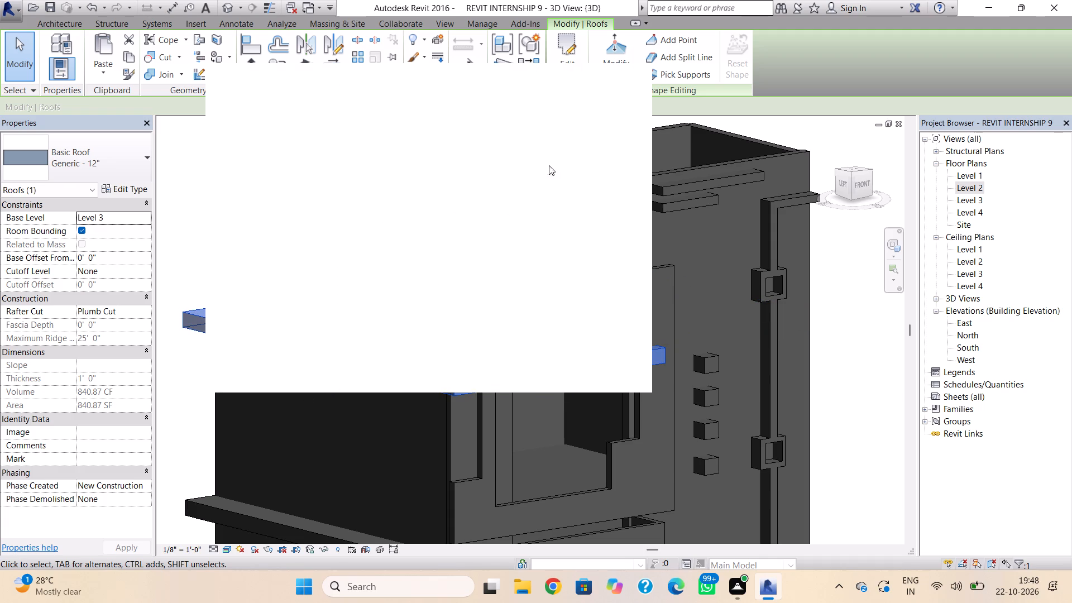
click(624, 84)
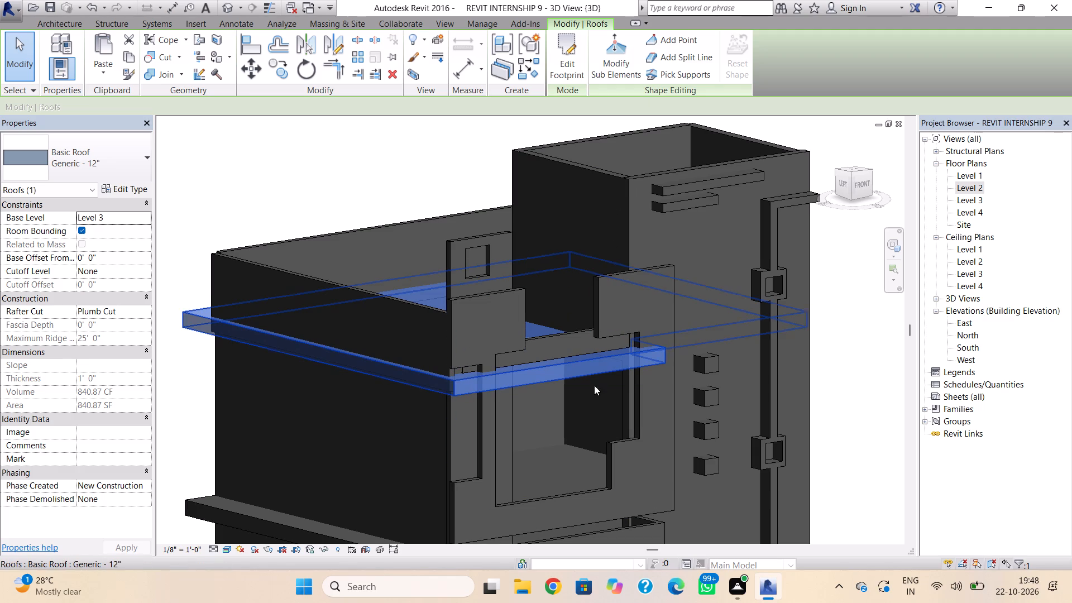
double_click(965, 320)
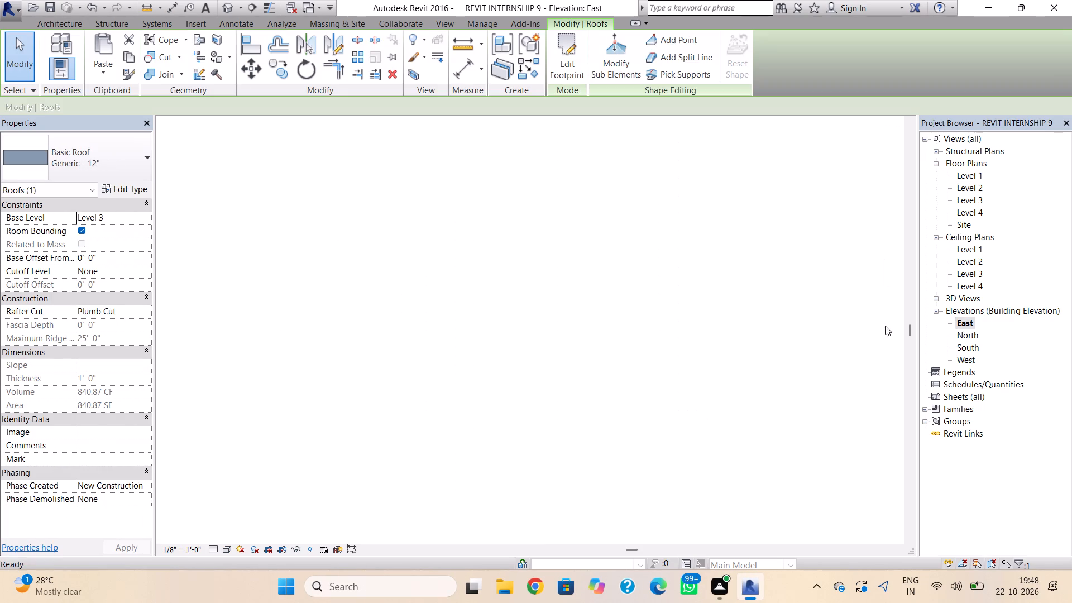
scroll(646, 251, up, 5)
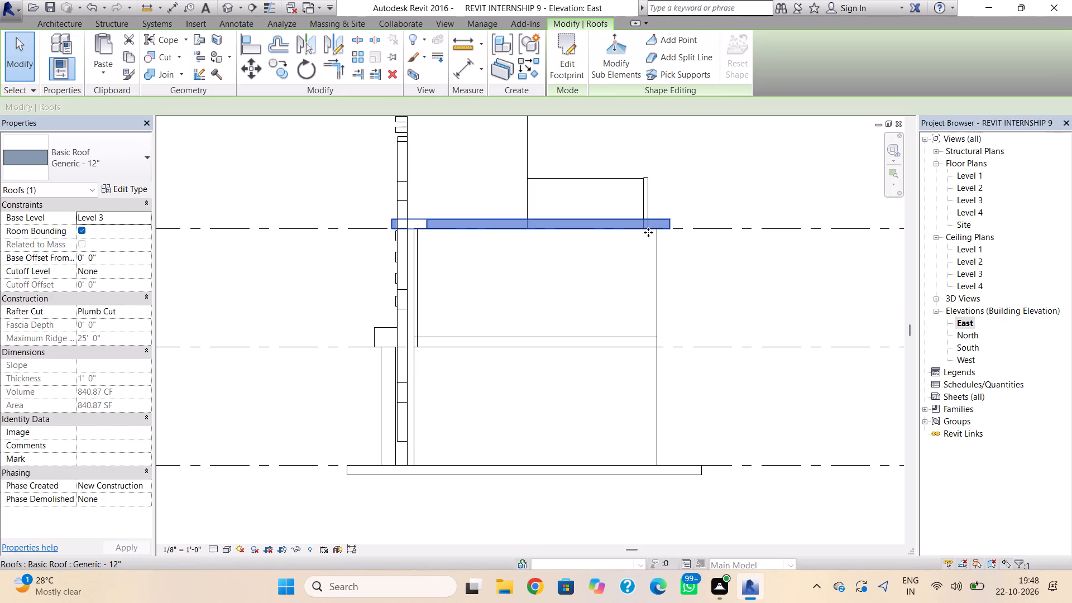
click(648, 230)
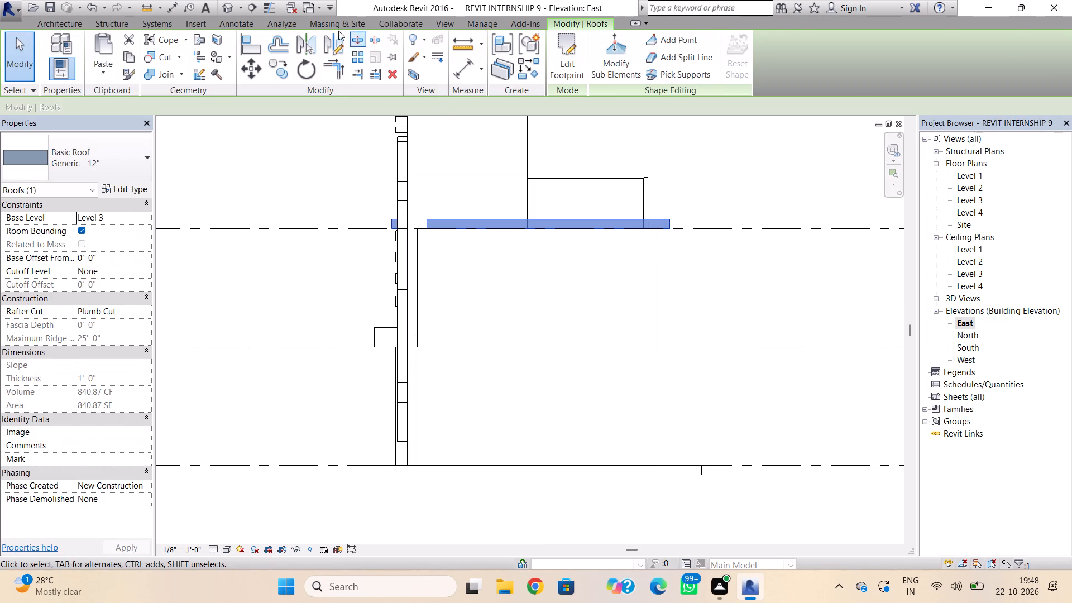
click(228, 3)
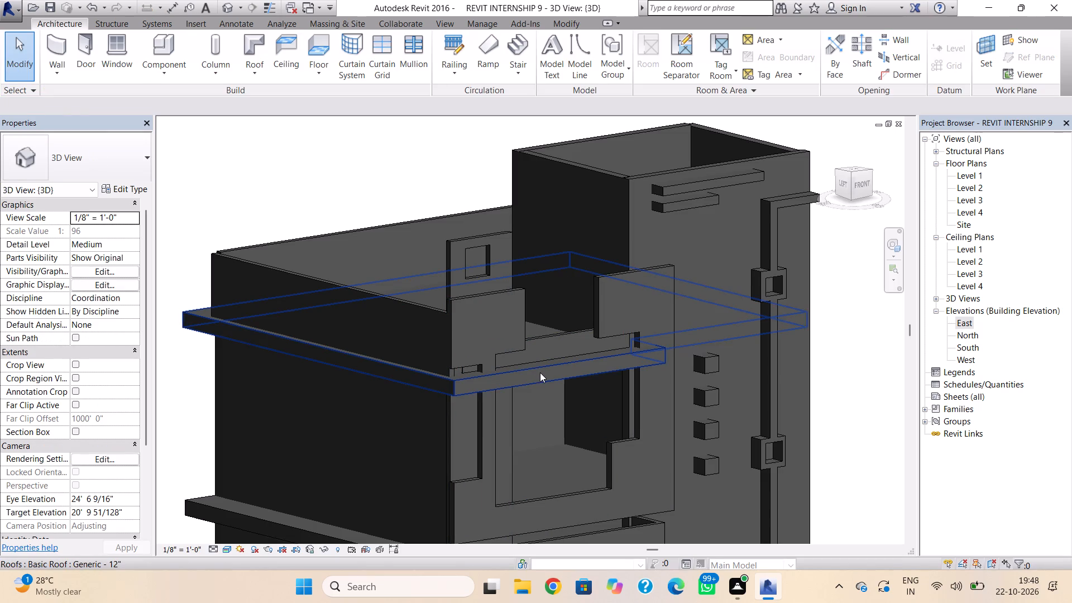
key(Escape)
Edit the notched facade wall's profile, lowering the outer side notch's upper edge to the roof slab's top, making the notch 7' 0" high.
click(475, 366)
key(Escape)
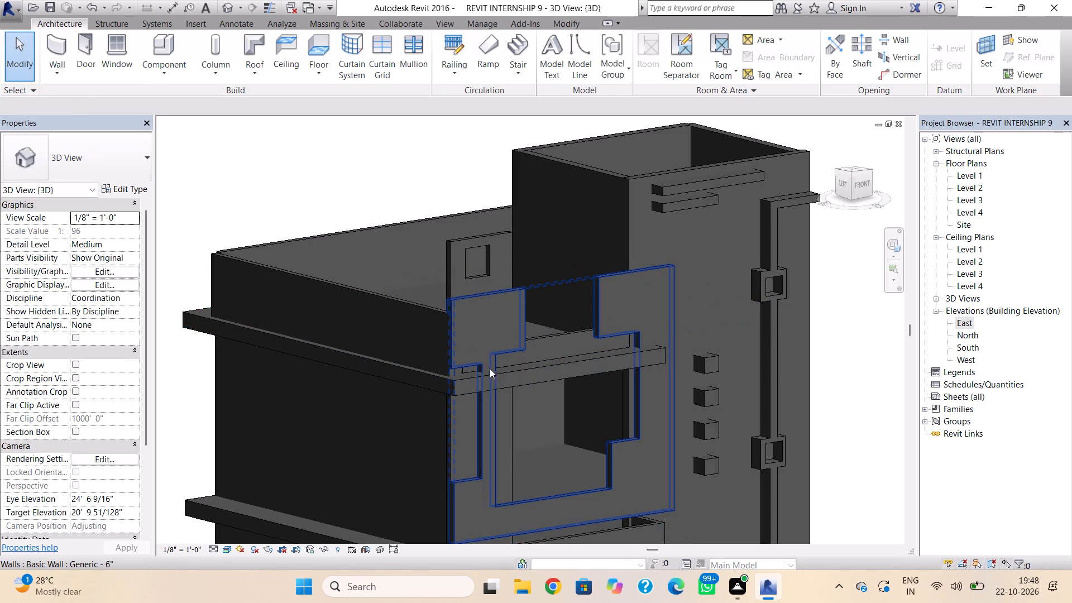
scroll(491, 368, up, 3)
click(470, 359)
middle_drag(474, 395, 474, 323)
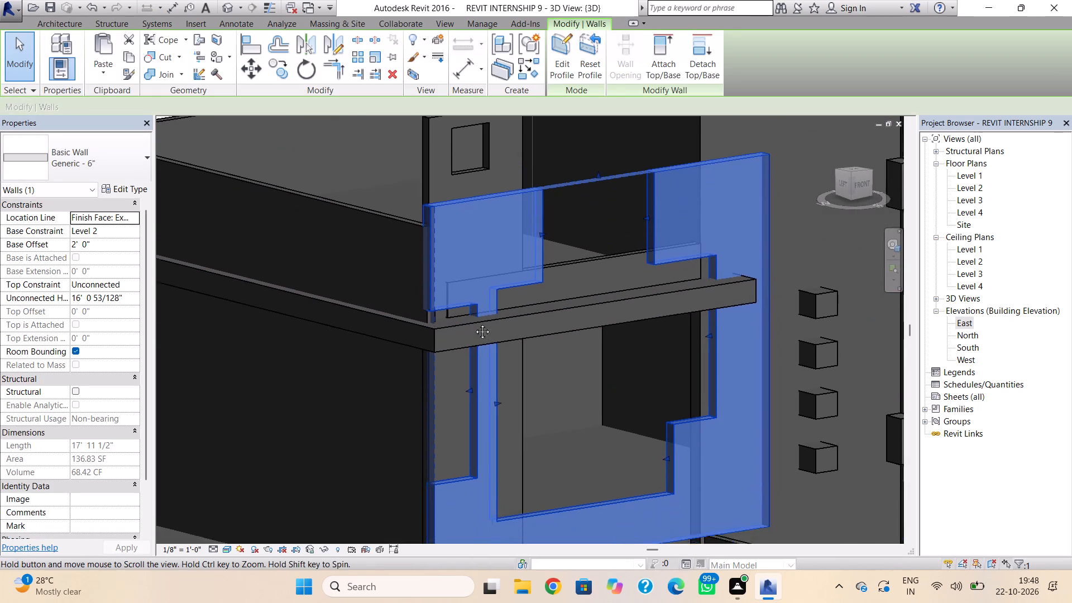
middle_drag(474, 323, 477, 317)
shift+right_drag(486, 362, 399, 329)
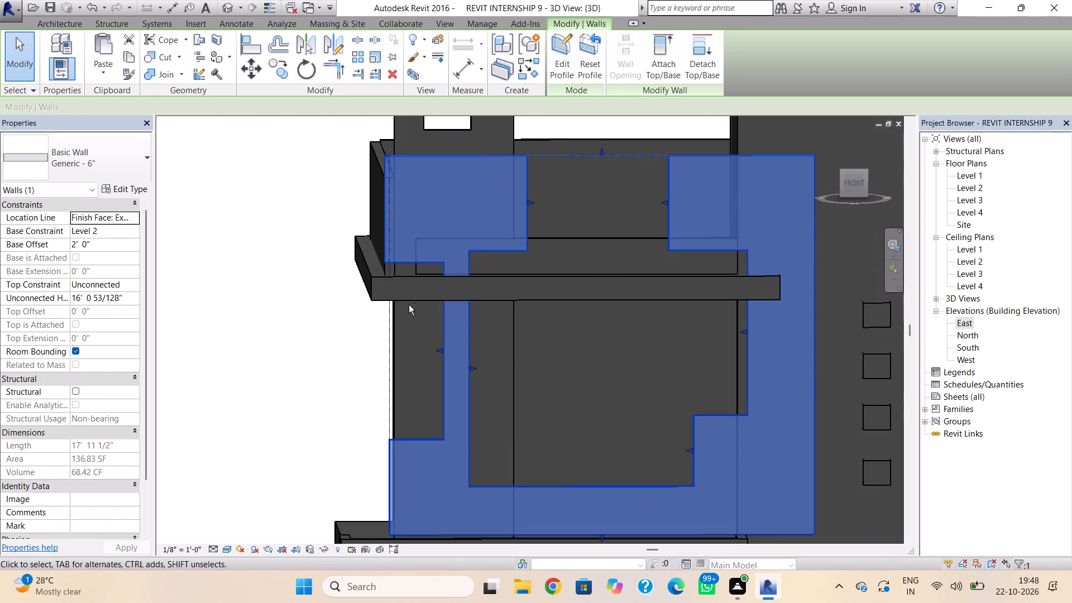
double_click(417, 258)
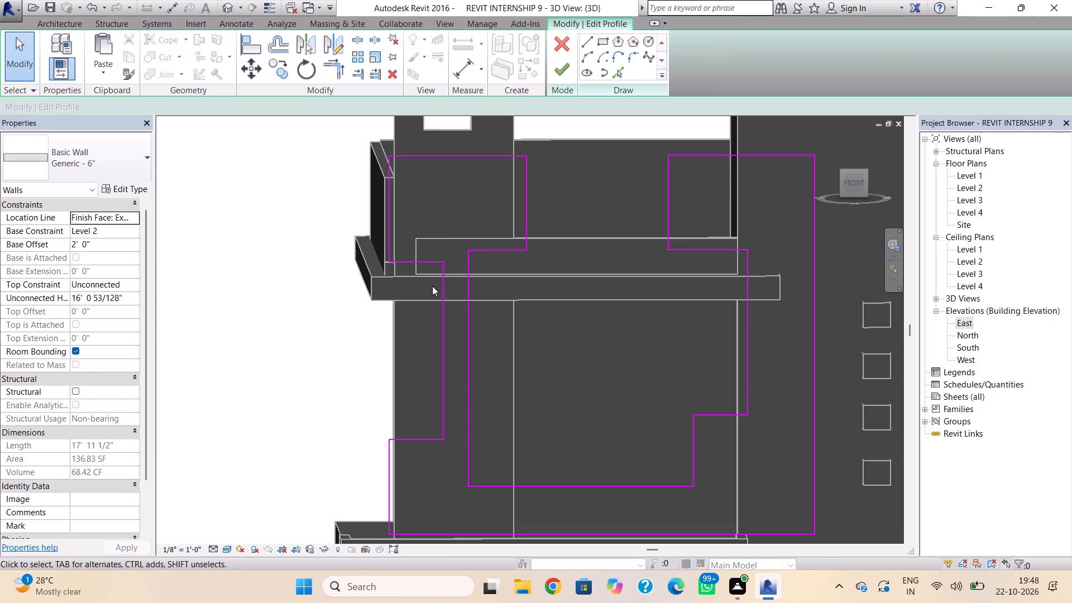
click(420, 262)
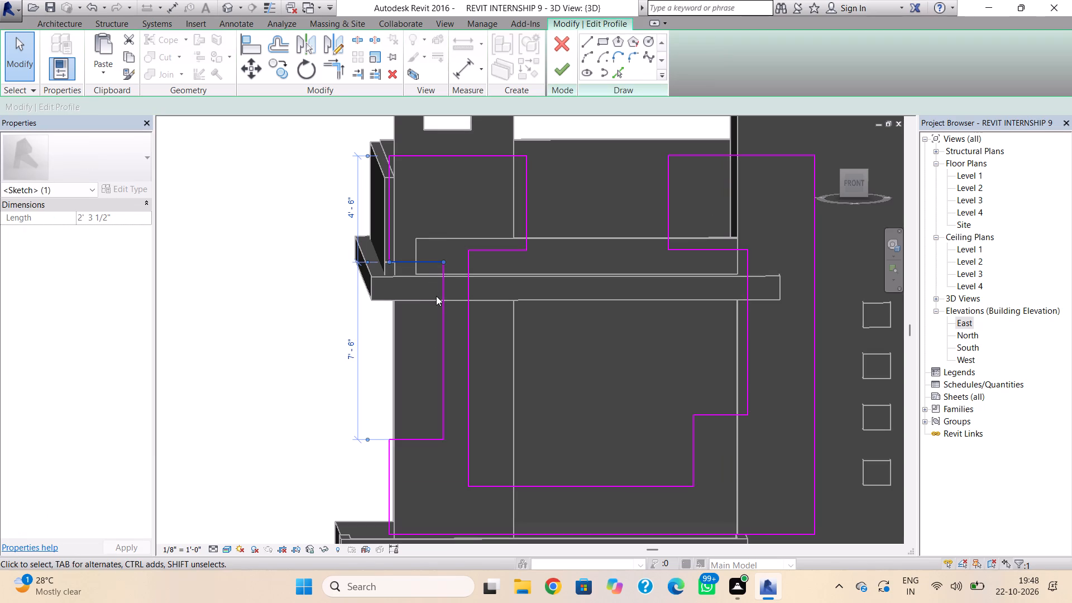
key(Down)
key(Down)
key(Down)
key(Down)
key(Down)
key(Down)
key(Down)
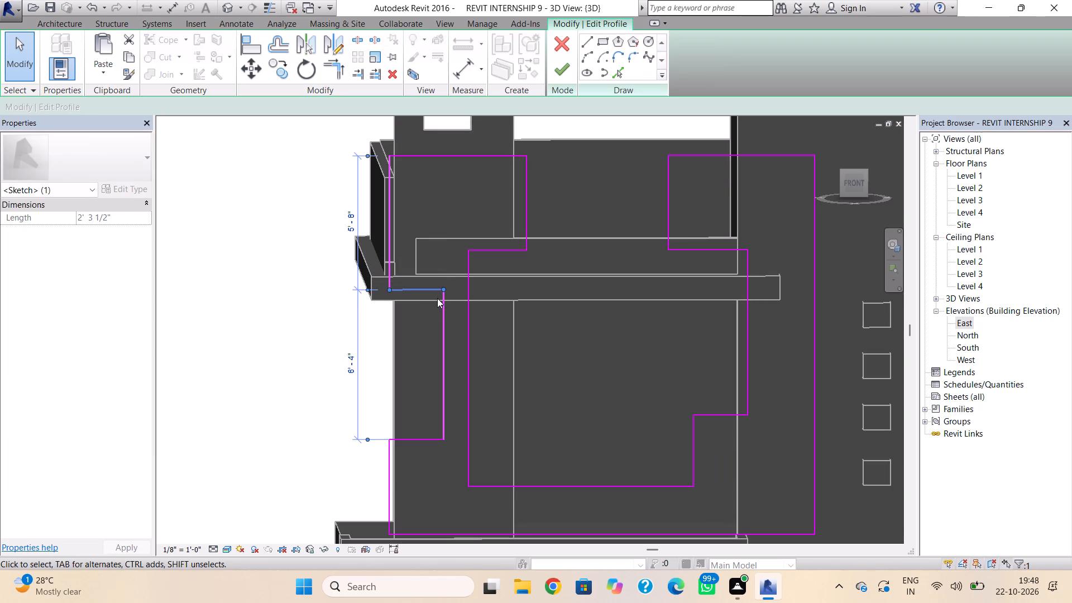
key(Down)
key(Down)
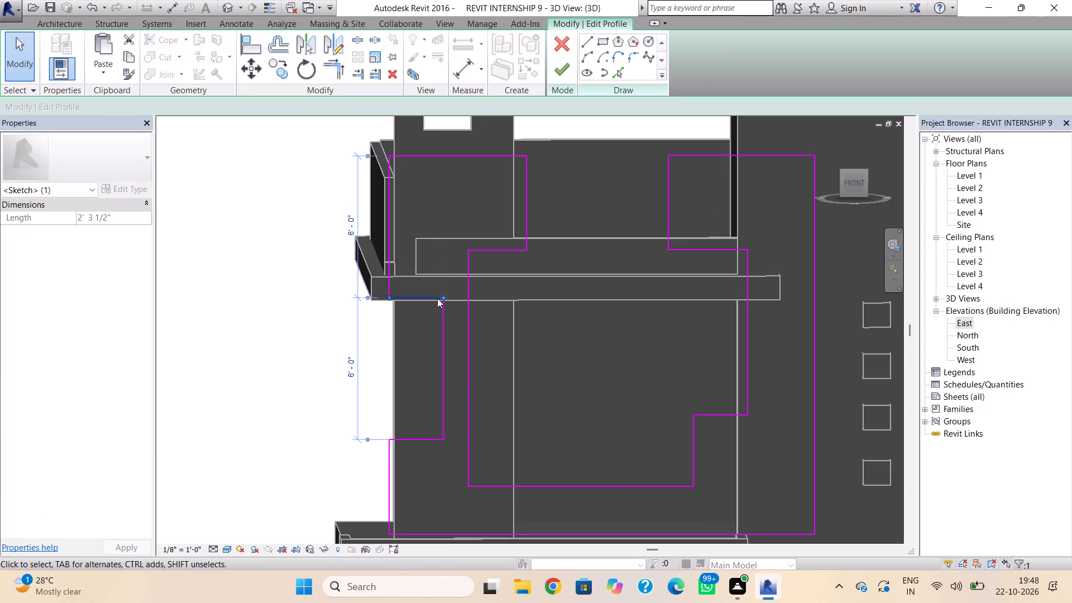
key(Up)
key(Up)
key(Up)
key(Up)
key(Up)
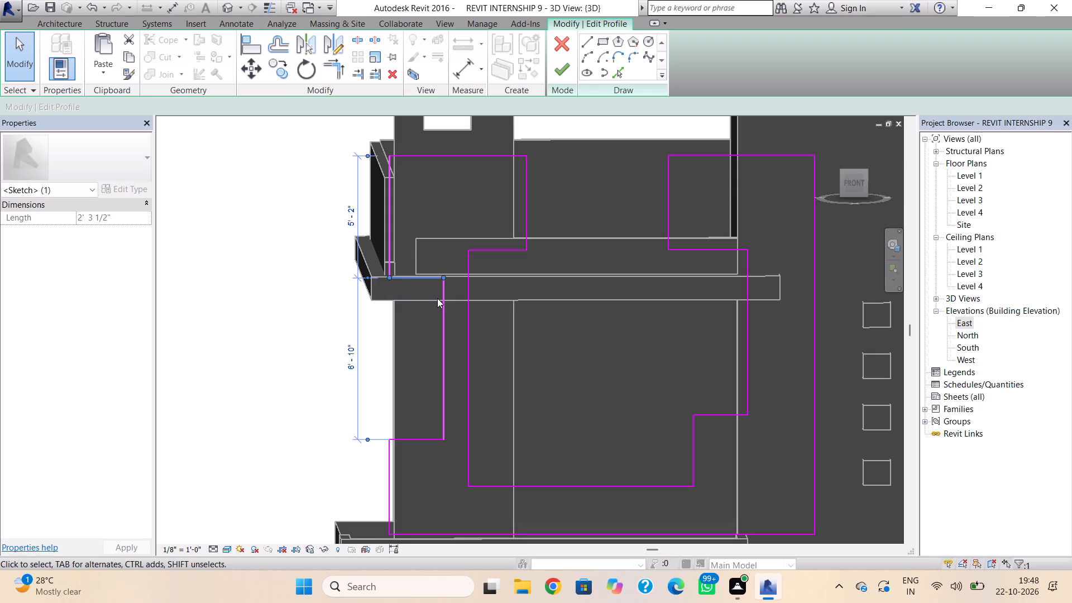
key(Up)
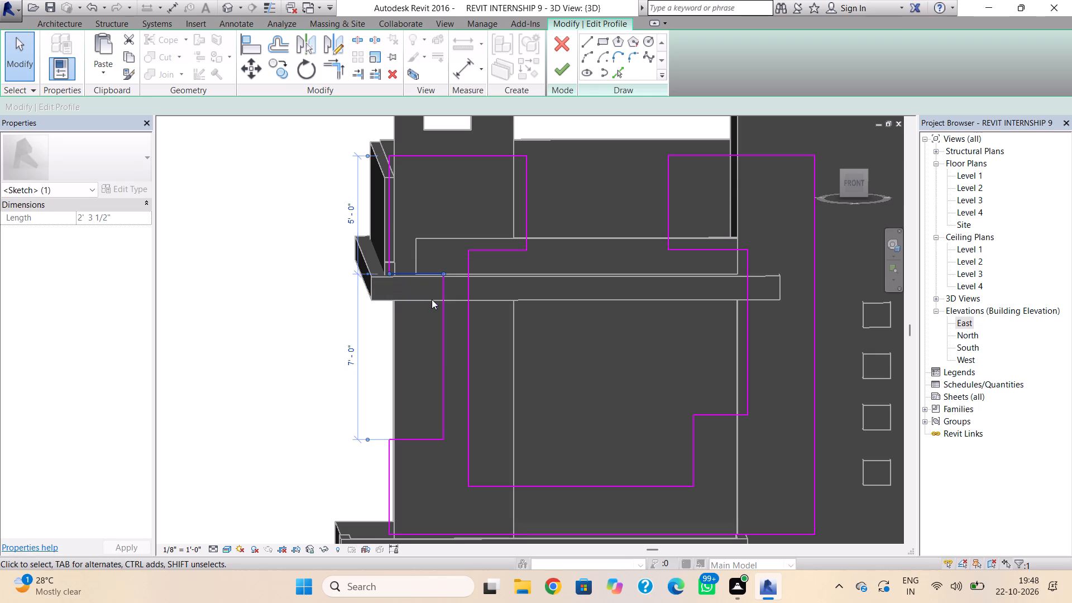
click(559, 78)
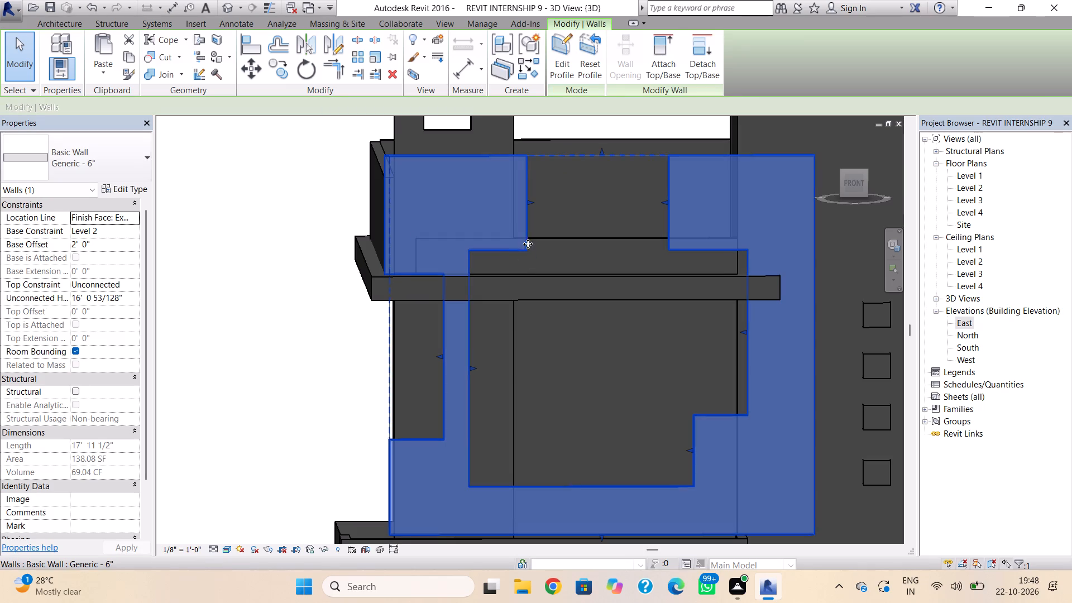
Lower the top of the long, low Generic - 5" wall behind the facade opening to a top offset of about 2' 0".
click(548, 241)
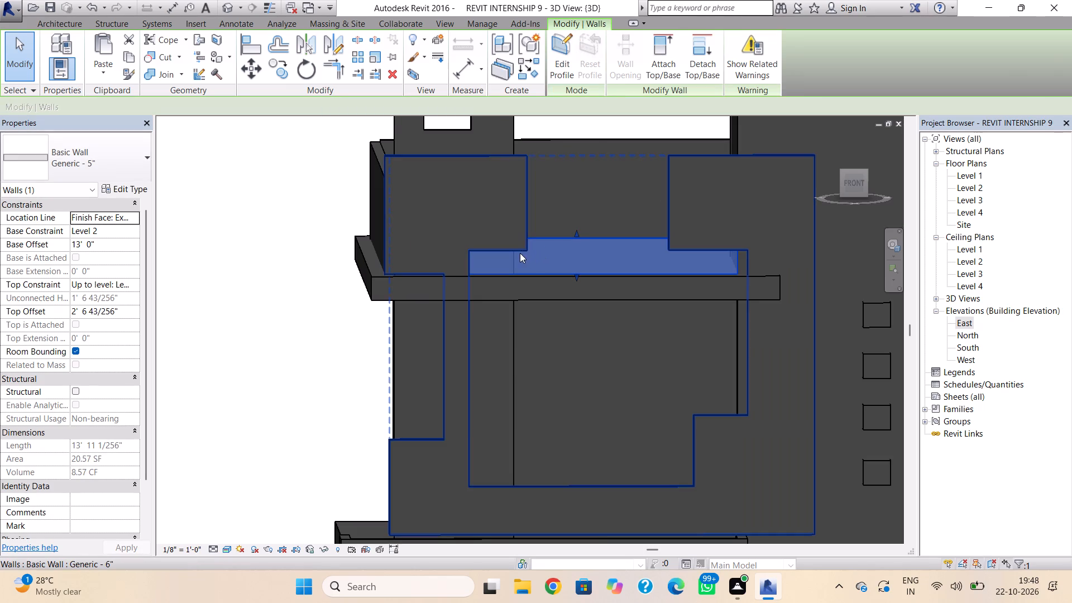
drag(576, 233, 579, 250)
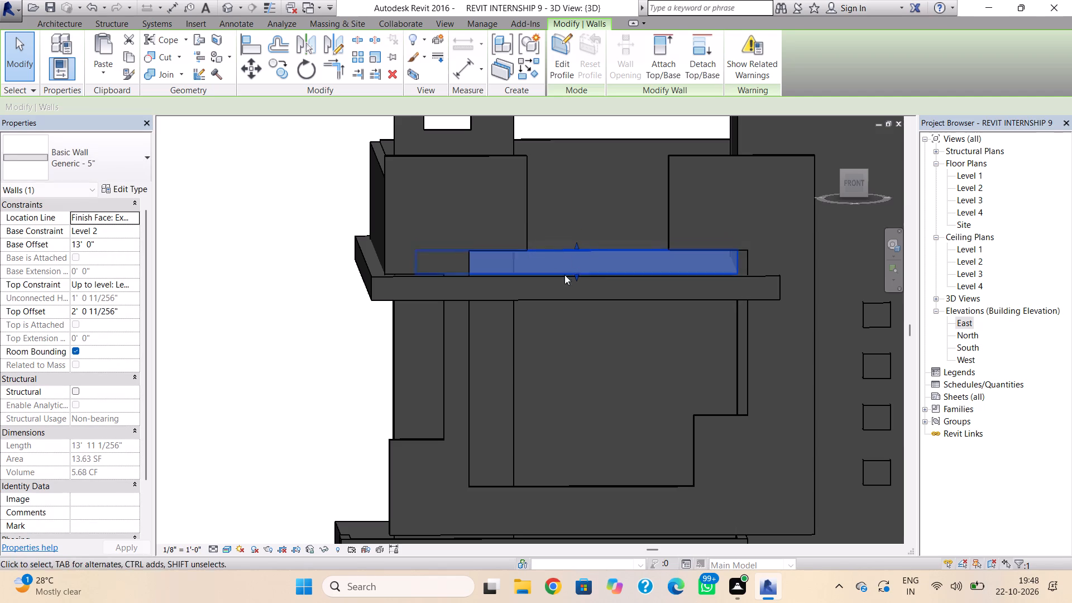
Edit the Level 3 roof slab's footprint, moving its side edge away from the tower in to just outside the side wall, without attaching walls.
double_click(374, 288)
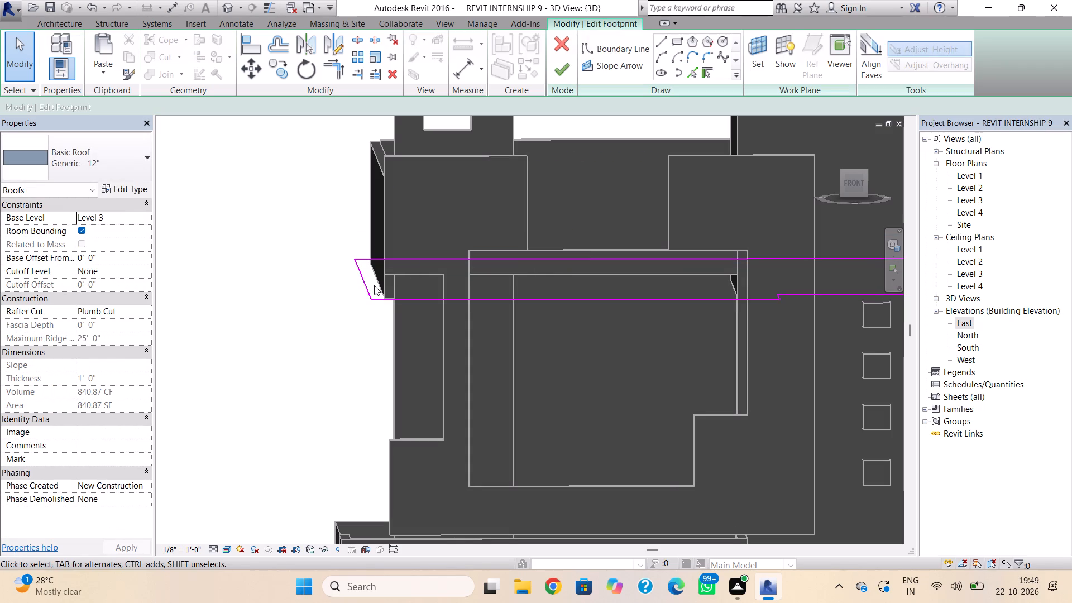
double_click(973, 200)
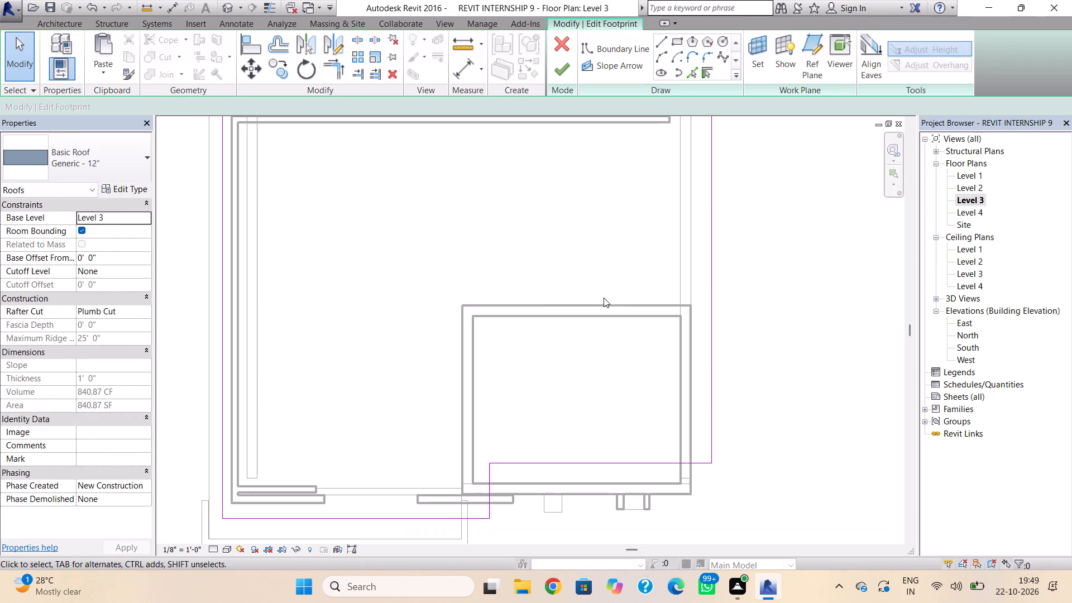
scroll(452, 335, down, 1)
middle_drag(458, 336, 514, 336)
click(308, 350)
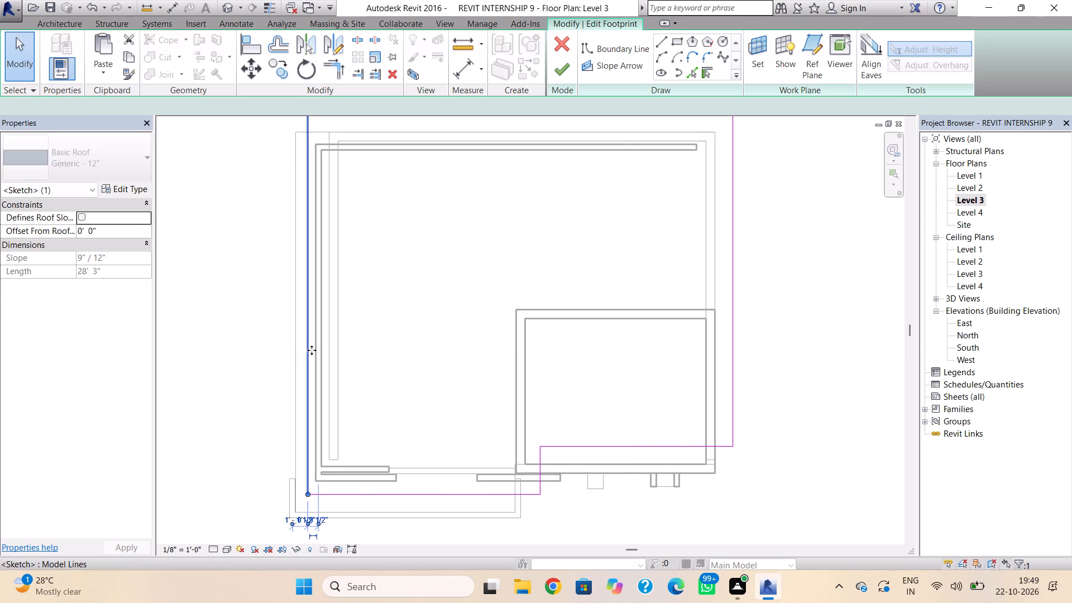
key(Right)
key(Right)
key(Right)
key(Left)
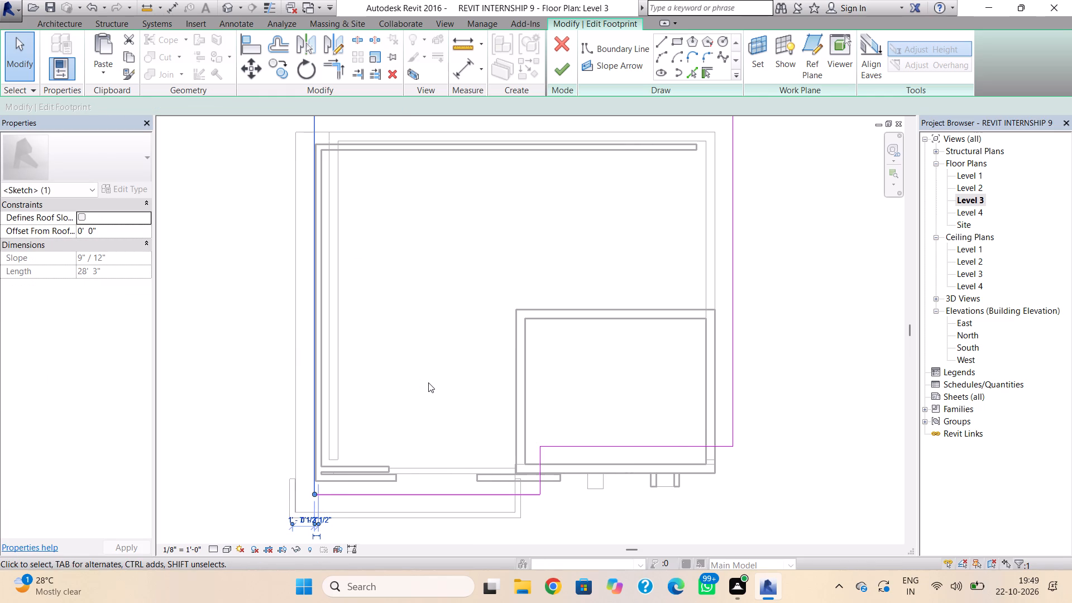
click(556, 71)
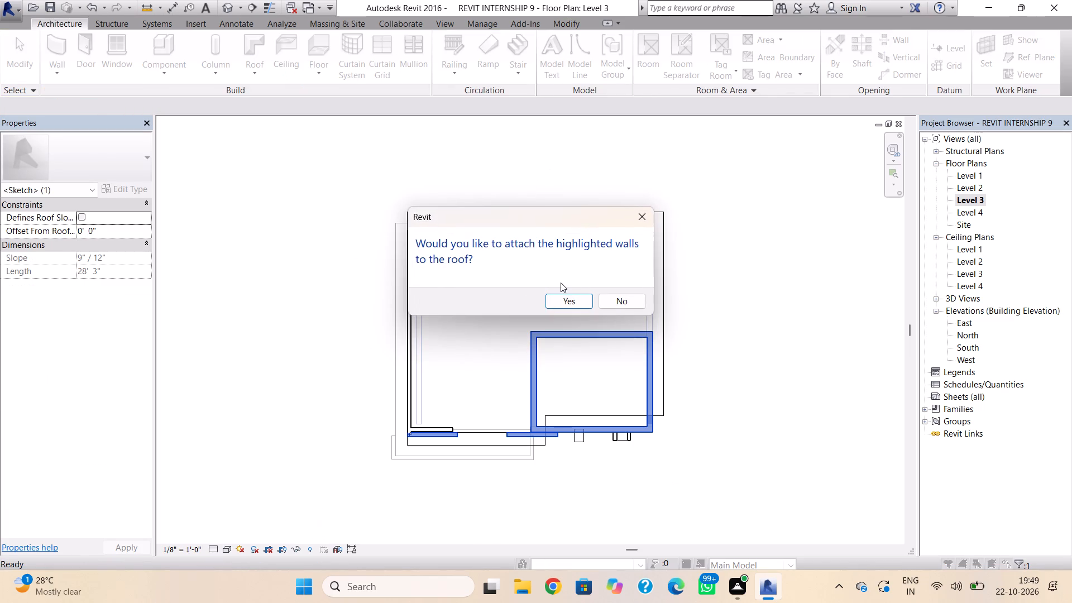
click(563, 298)
click(1013, 552)
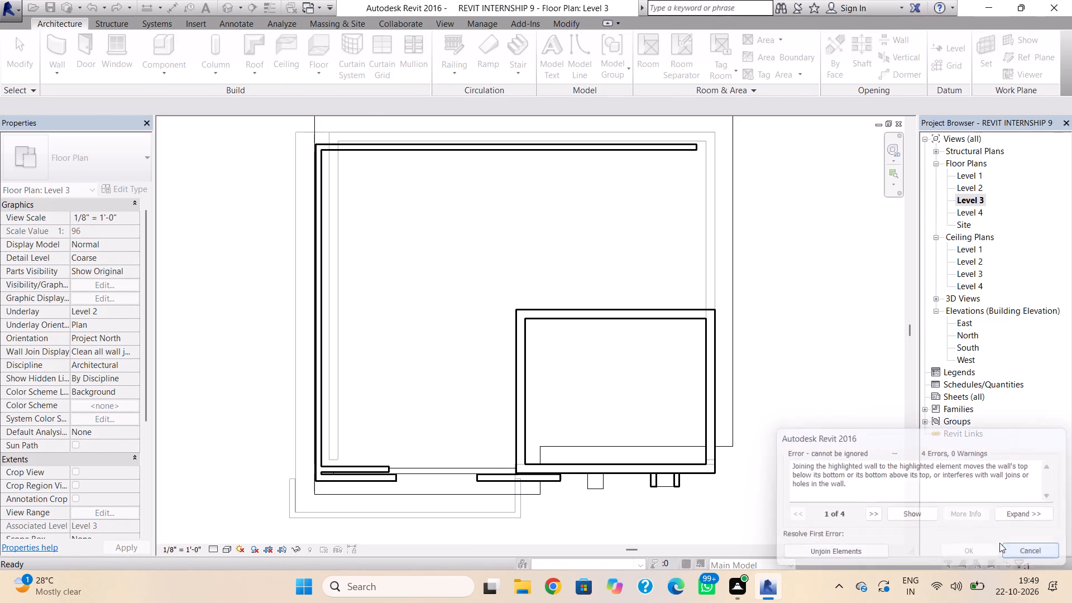
click(229, 6)
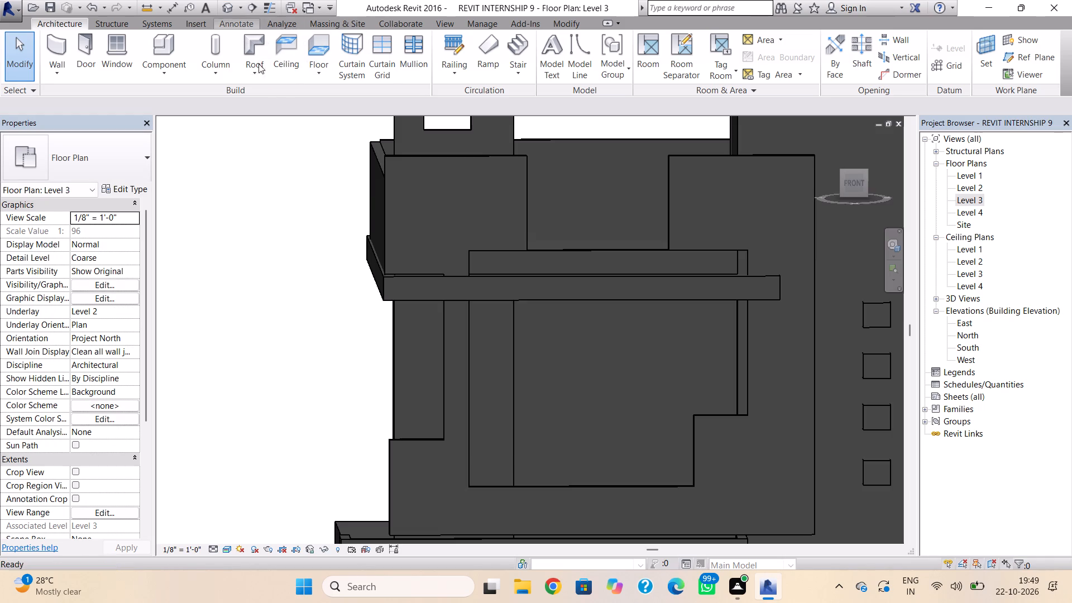
Start an in-place model in the Walls category, accepting the default name.
scroll(444, 313, down, 2)
middle_drag(444, 316, 414, 341)
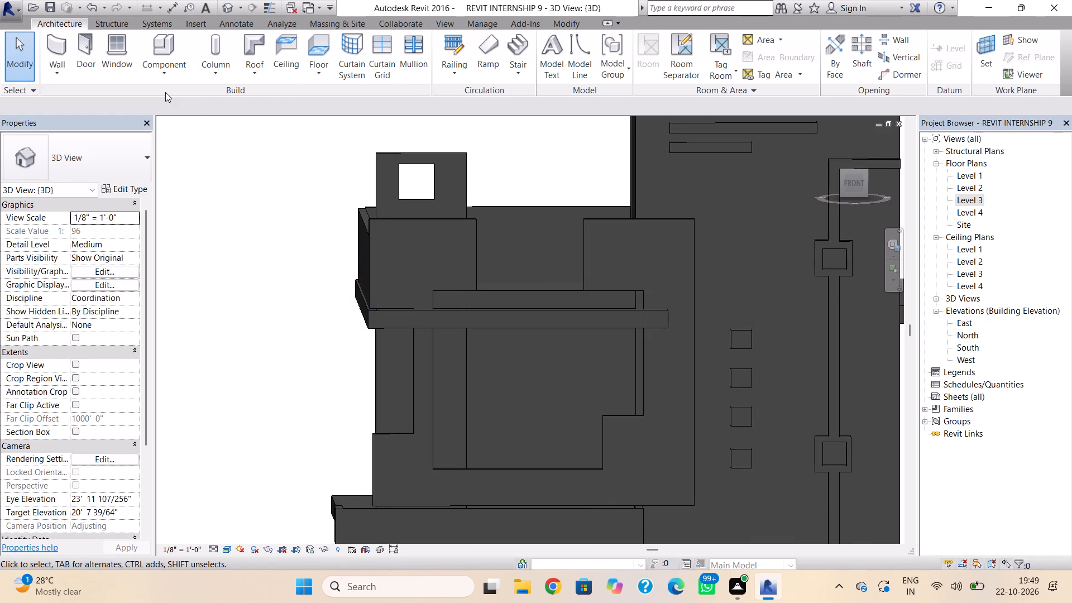
click(150, 68)
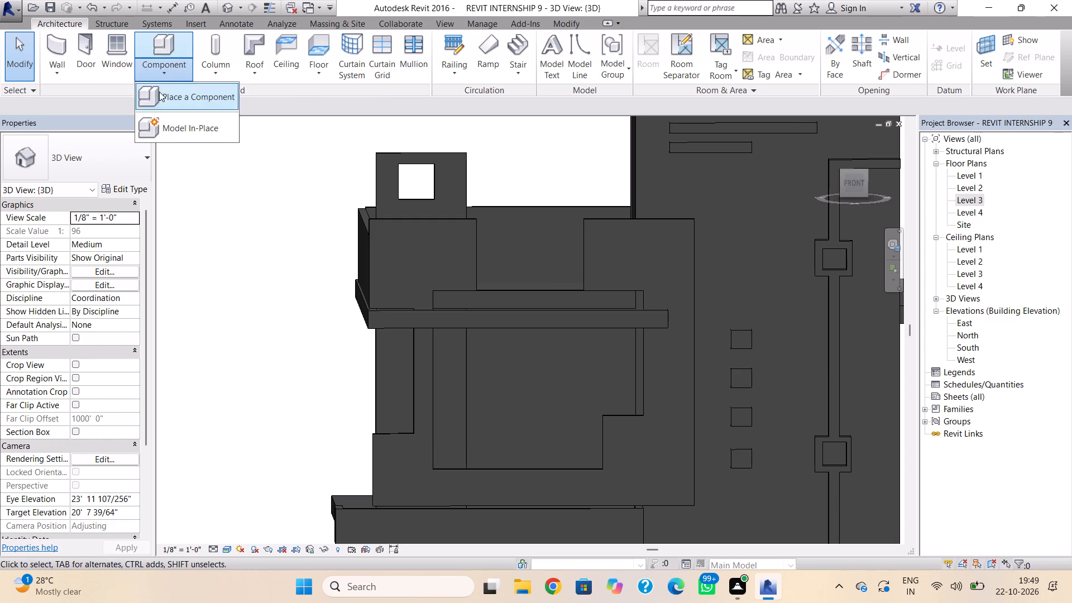
click(179, 131)
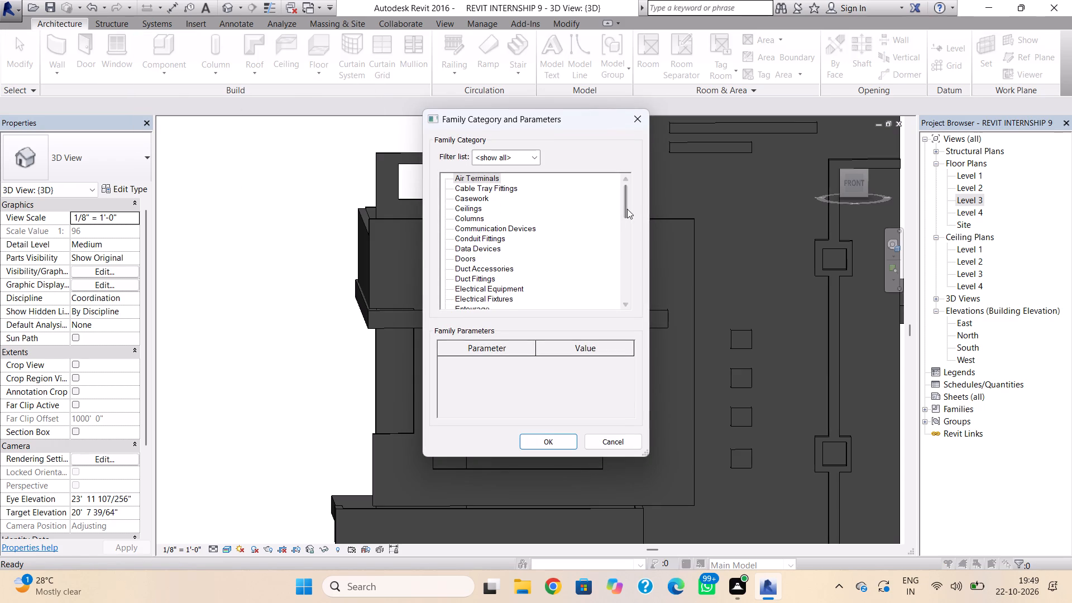
drag(627, 209, 627, 300)
click(464, 288)
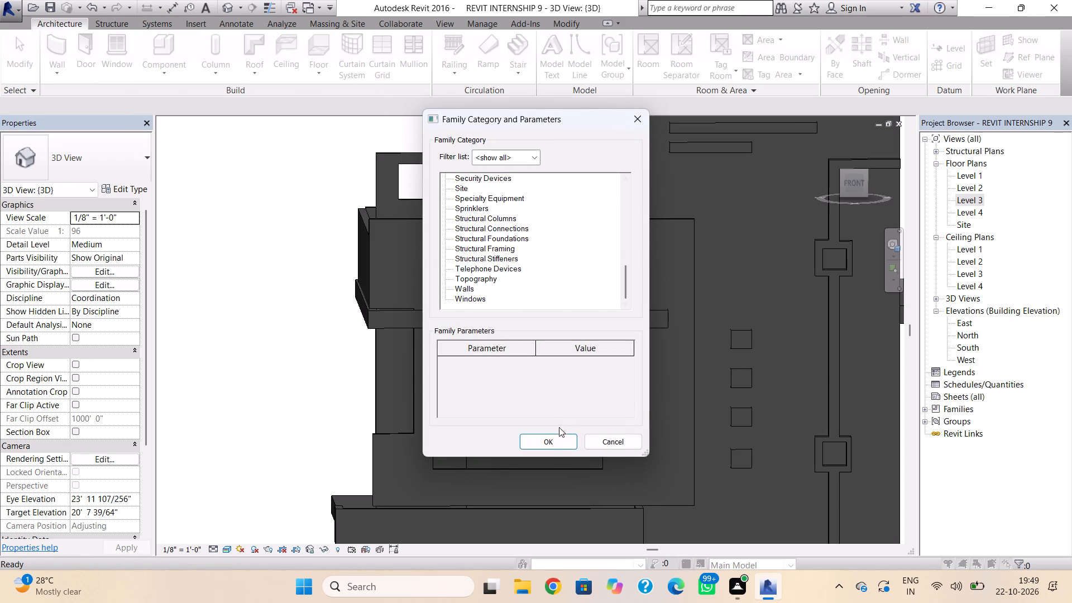
click(554, 439)
click(545, 309)
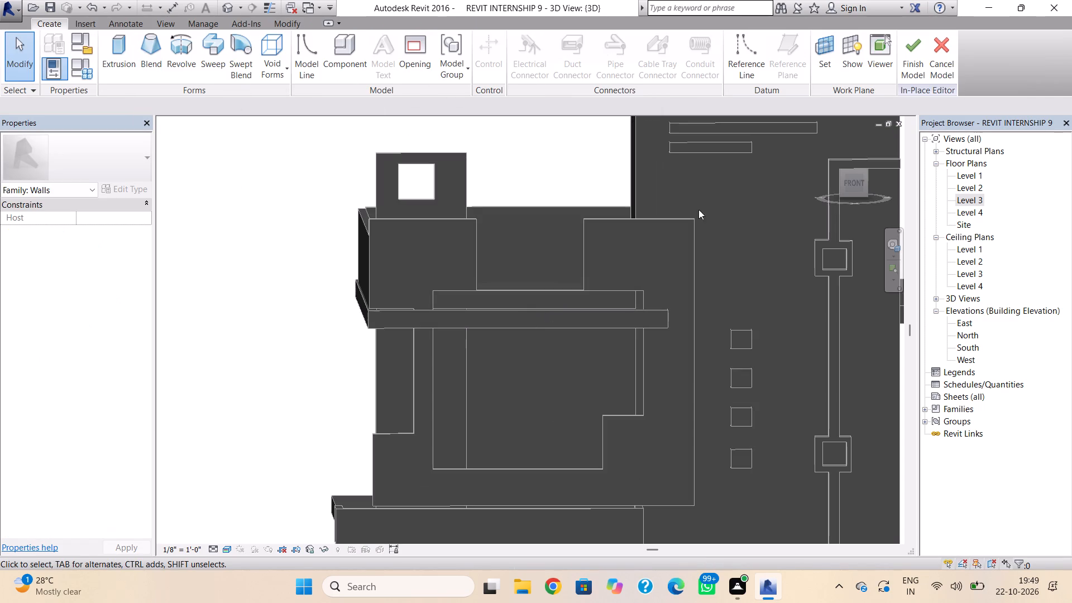
Set the work plane by picking the front face of the notched facade wall, dismissing the blank pop-up window.
click(832, 55)
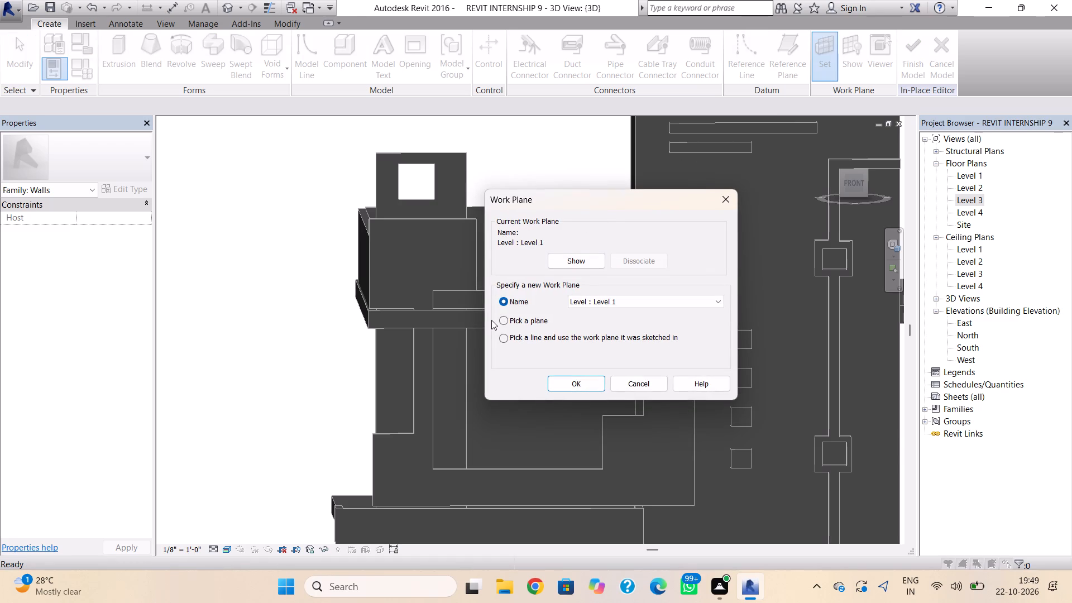
click(505, 319)
click(578, 381)
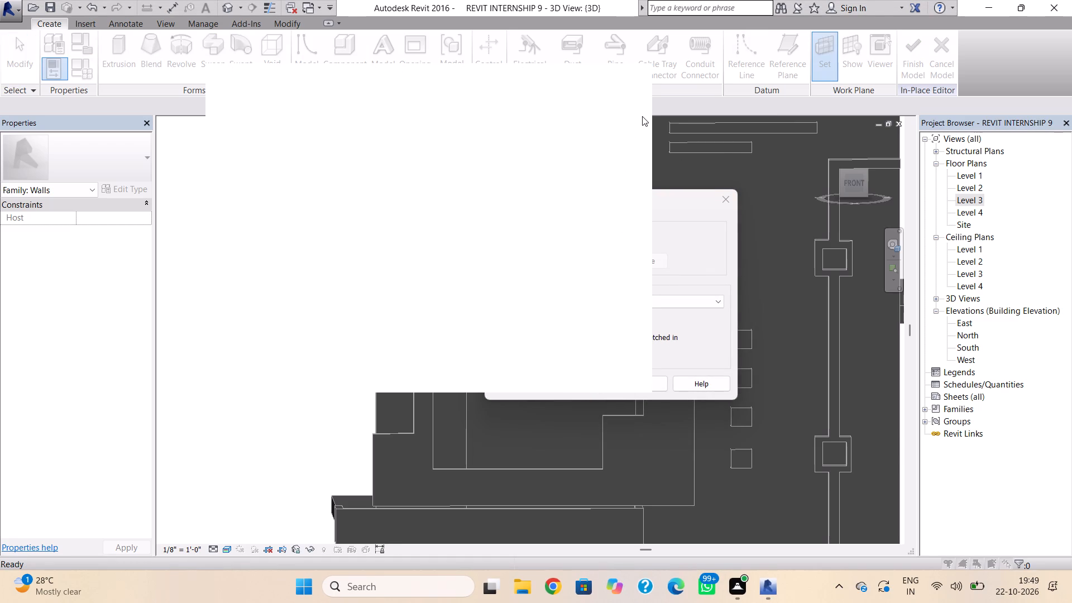
click(626, 84)
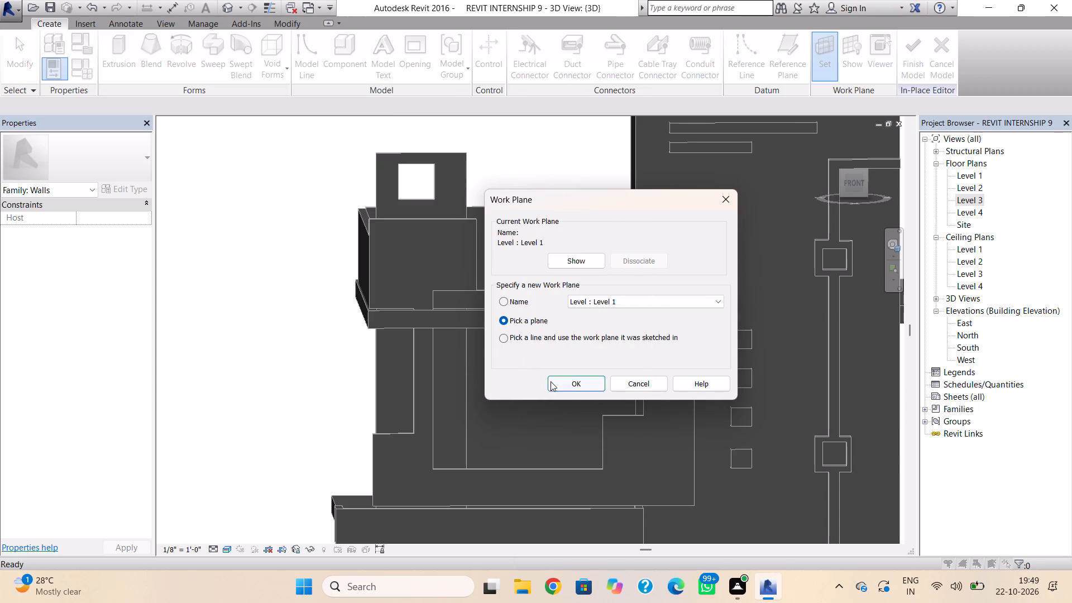
click(551, 381)
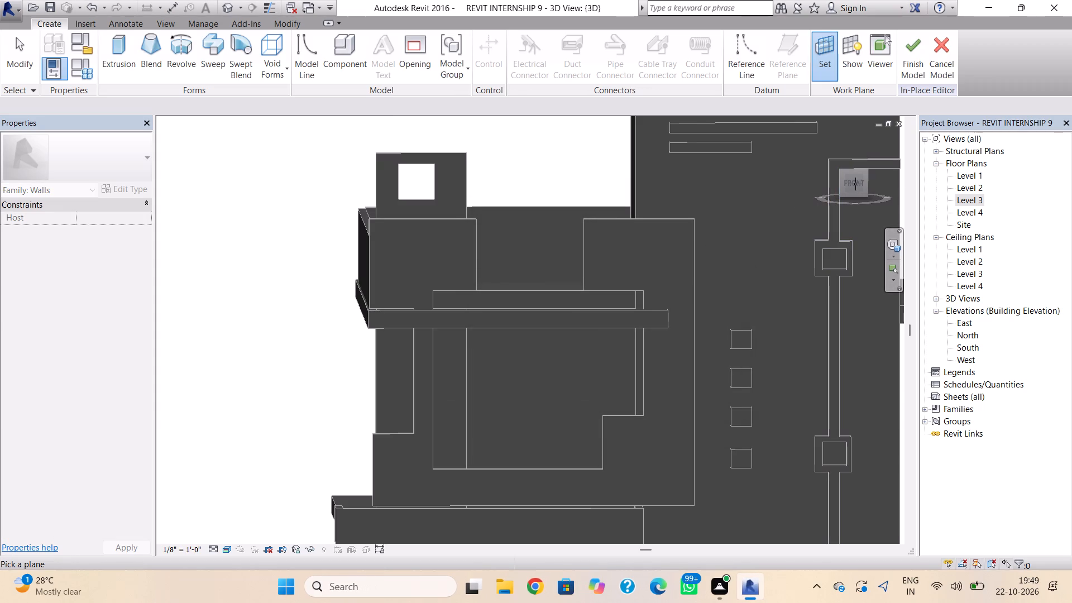
click(389, 224)
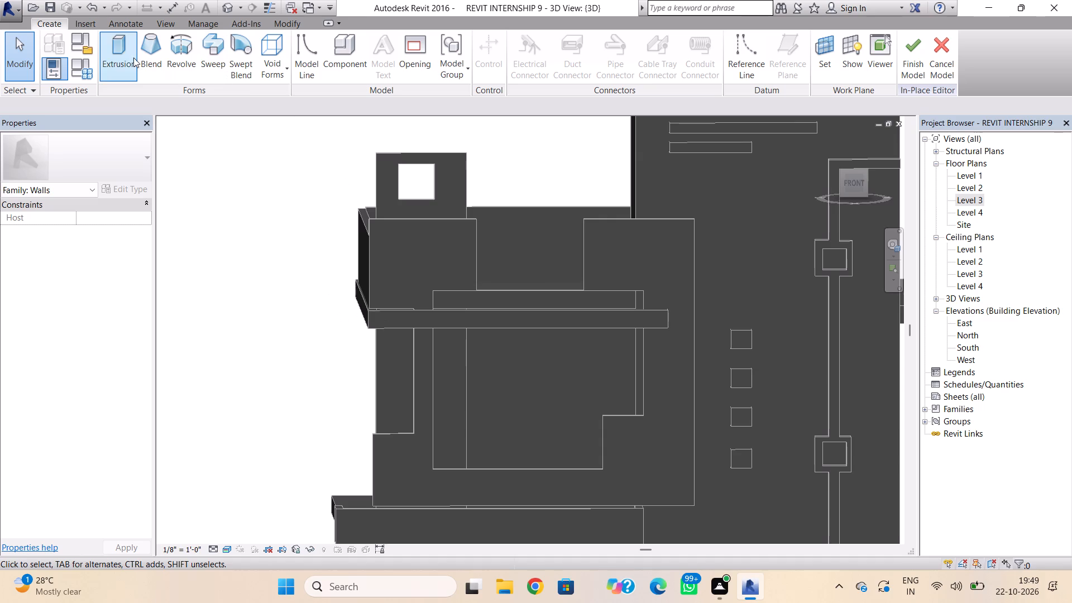
Create a 1' 0" deep rectangular frame extrusion, 2' 6" wide outside, on the notched facade wall's upper block below the square opening.
click(126, 51)
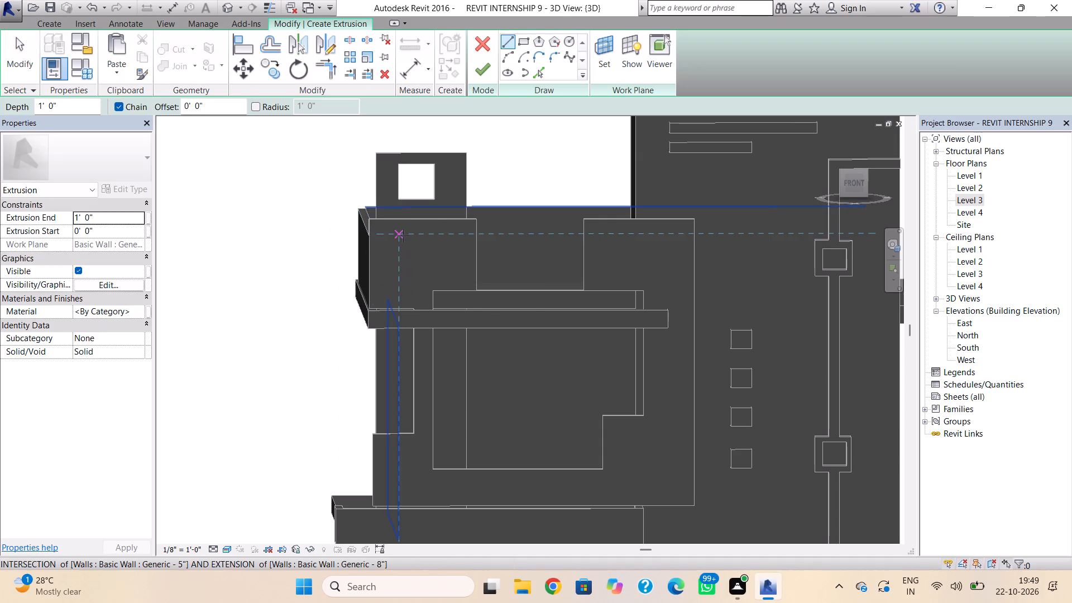
click(403, 236)
key(Escape)
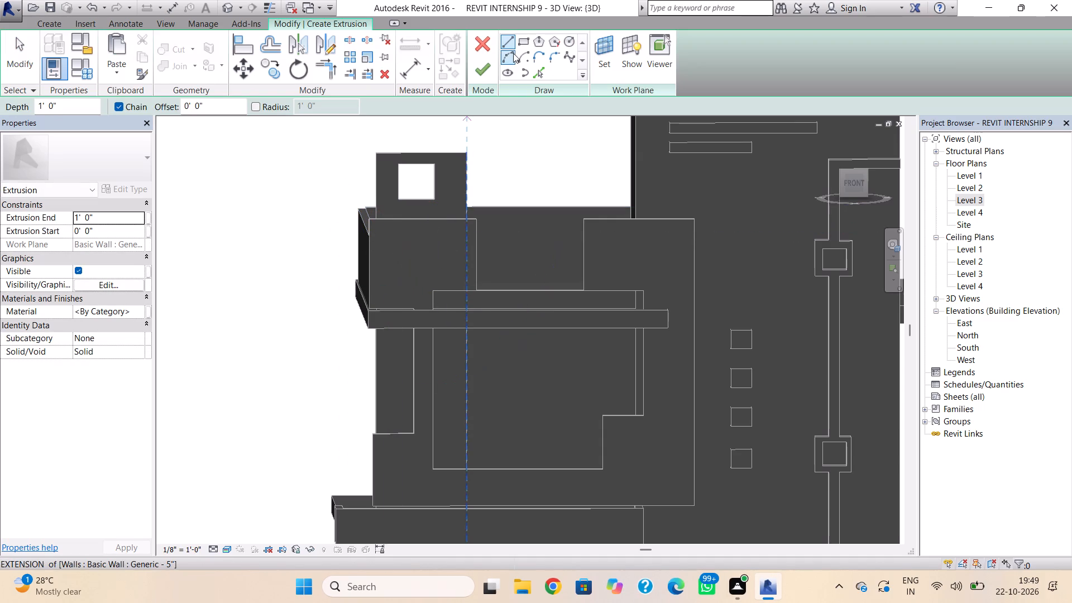
click(521, 45)
click(405, 237)
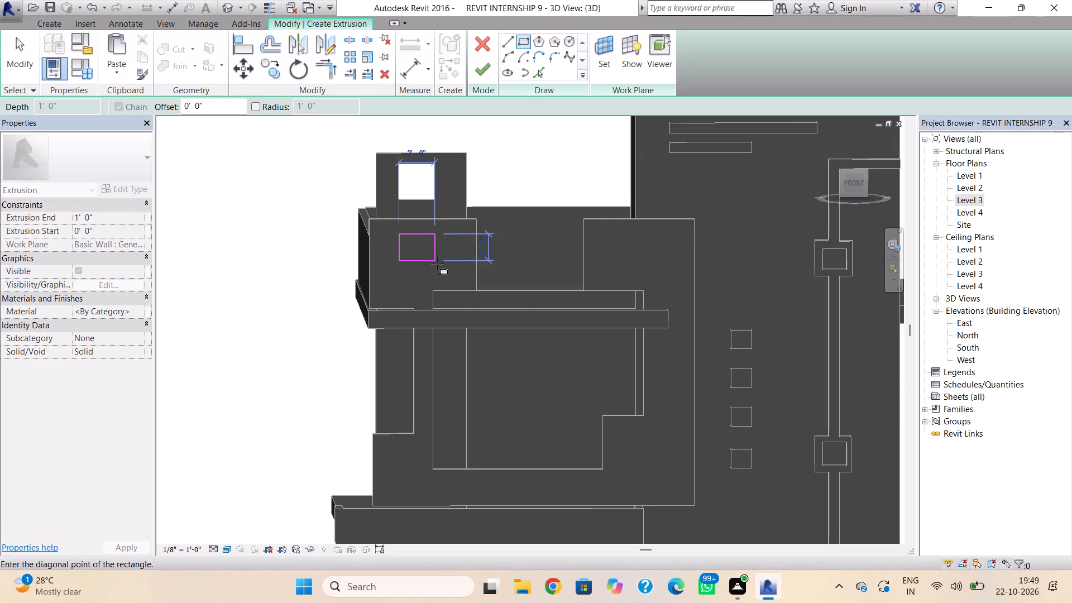
click(441, 270)
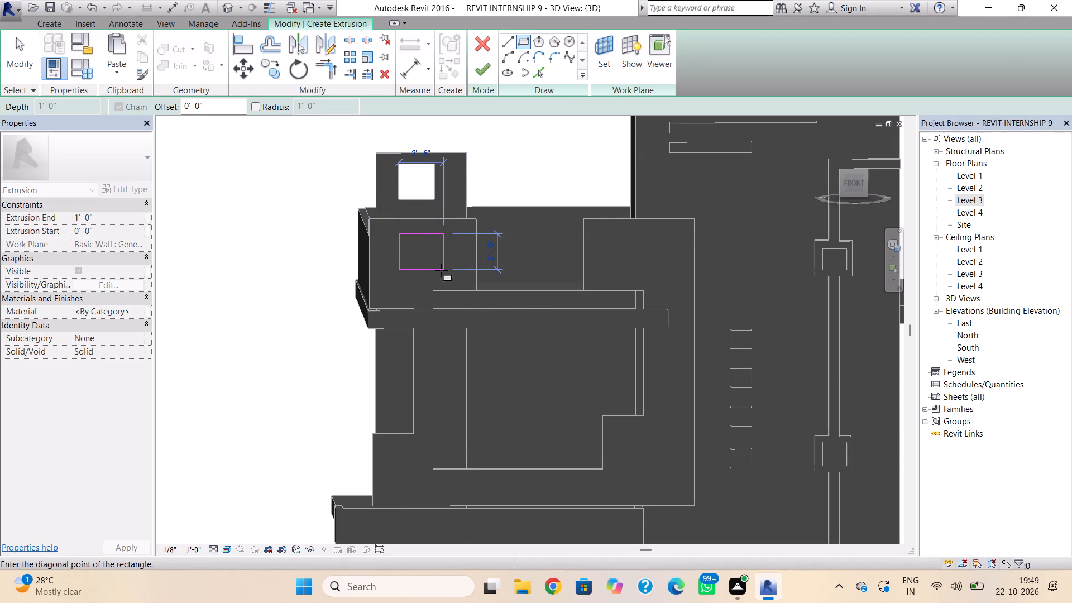
click(409, 242)
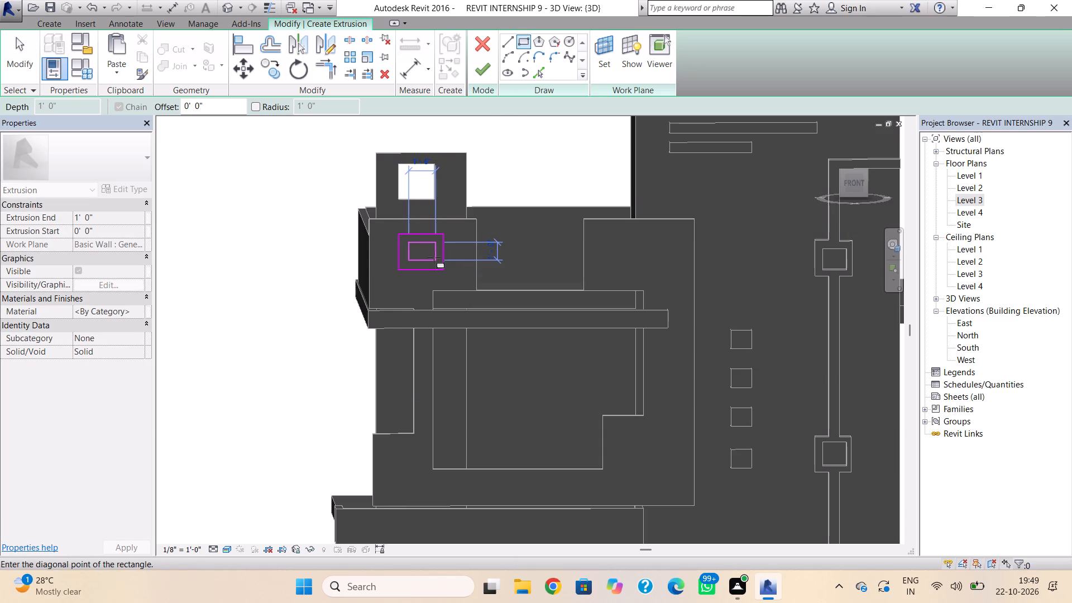
click(434, 257)
key(Escape)
click(486, 72)
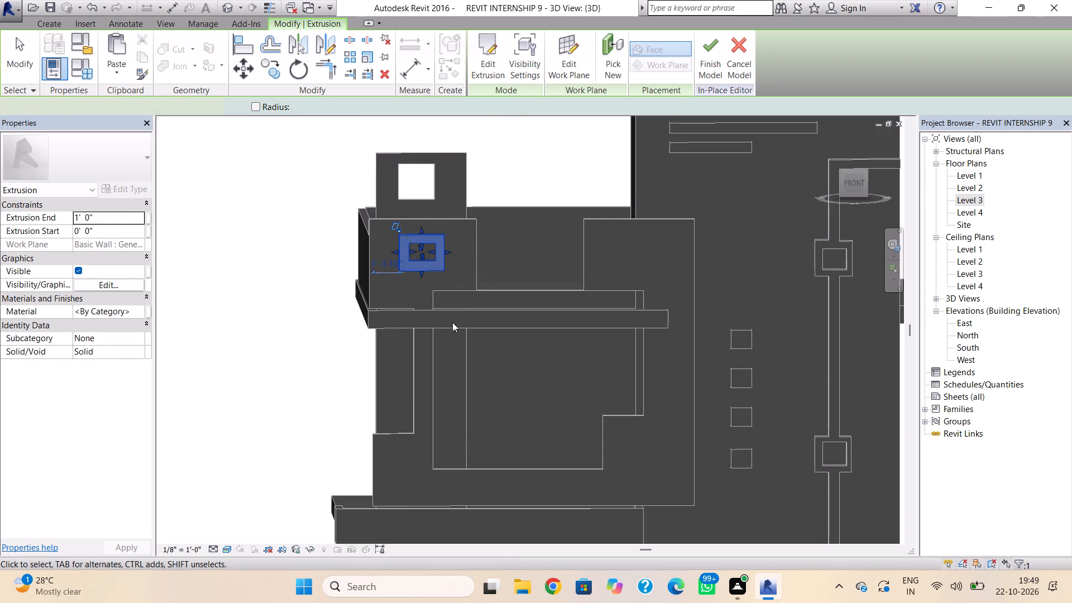
Make the rectangular frame extrusion on the notched facade wall's upper block slightly shallower by pulling its front face towards the wall.
key(Escape)
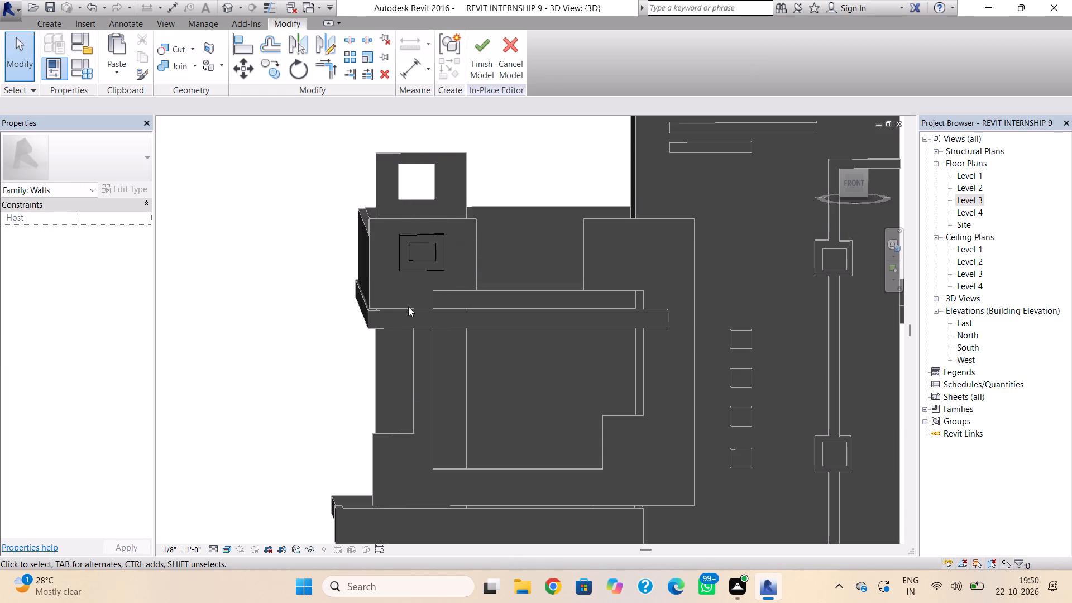
shift+right_drag(413, 308, 531, 384)
click(473, 286)
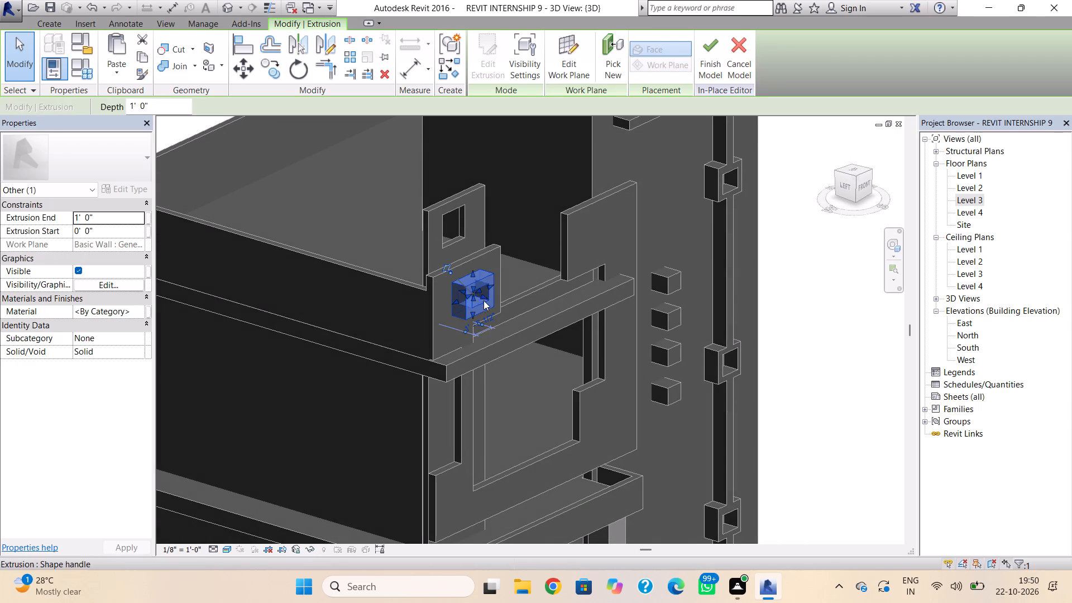
scroll(484, 300, up, 6)
drag(484, 292, 468, 292)
key(Escape)
Extrude two small side-by-side squares 1' 0" deep on the notched facade wall, below the stepped corner of its large opening.
scroll(528, 341, down, 2)
middle_drag(525, 348, 528, 348)
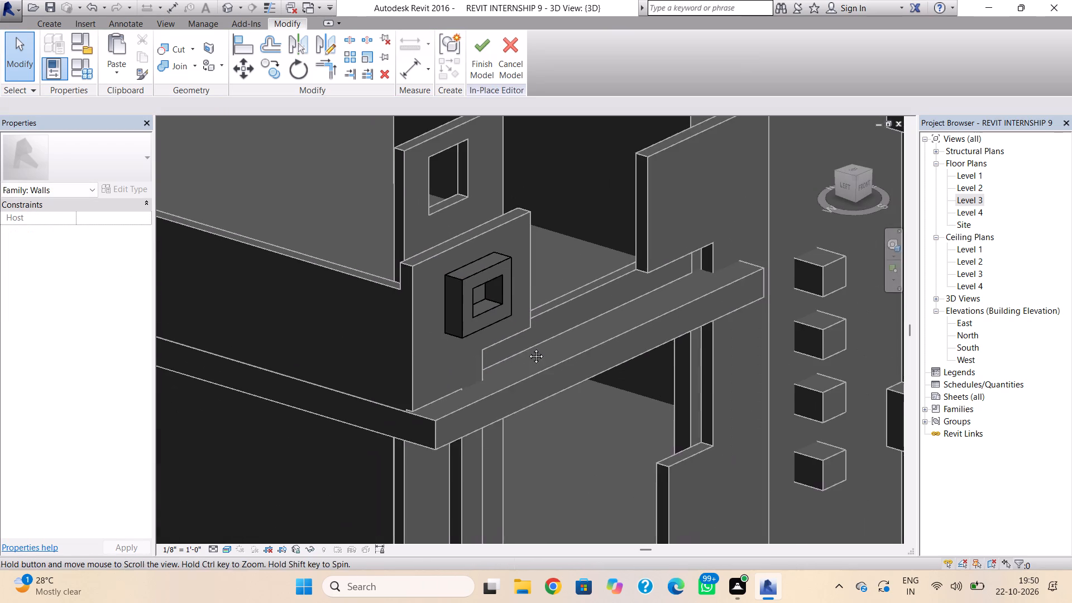
middle_drag(528, 348, 465, 301)
scroll(543, 338, down, 2)
middle_drag(543, 338, 389, 293)
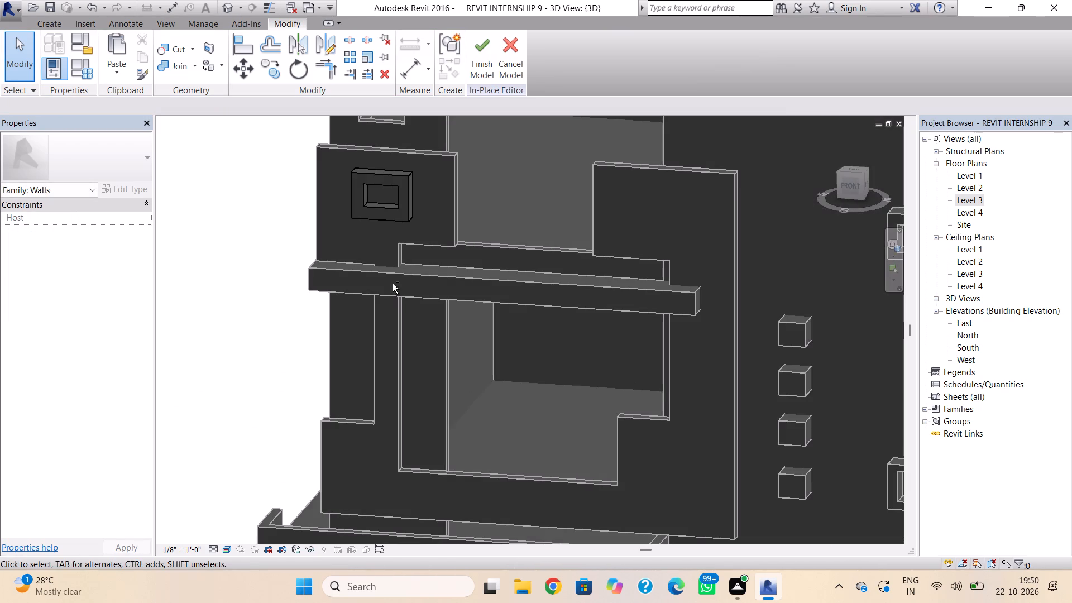
shift+scroll(491, 333, down, 1)
shift+middle_drag(496, 336, 552, 287)
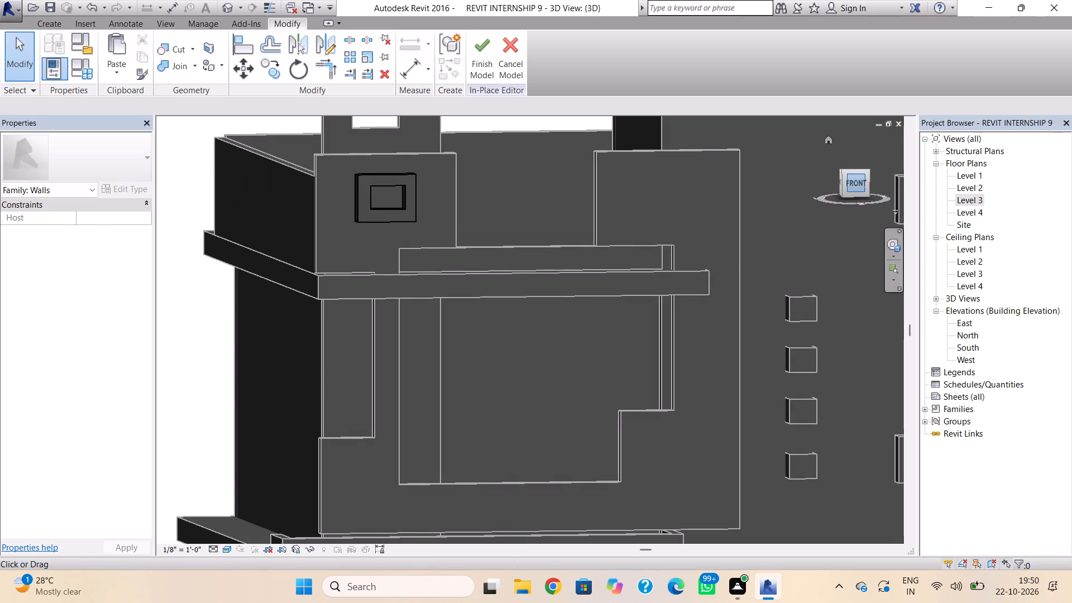
click(853, 186)
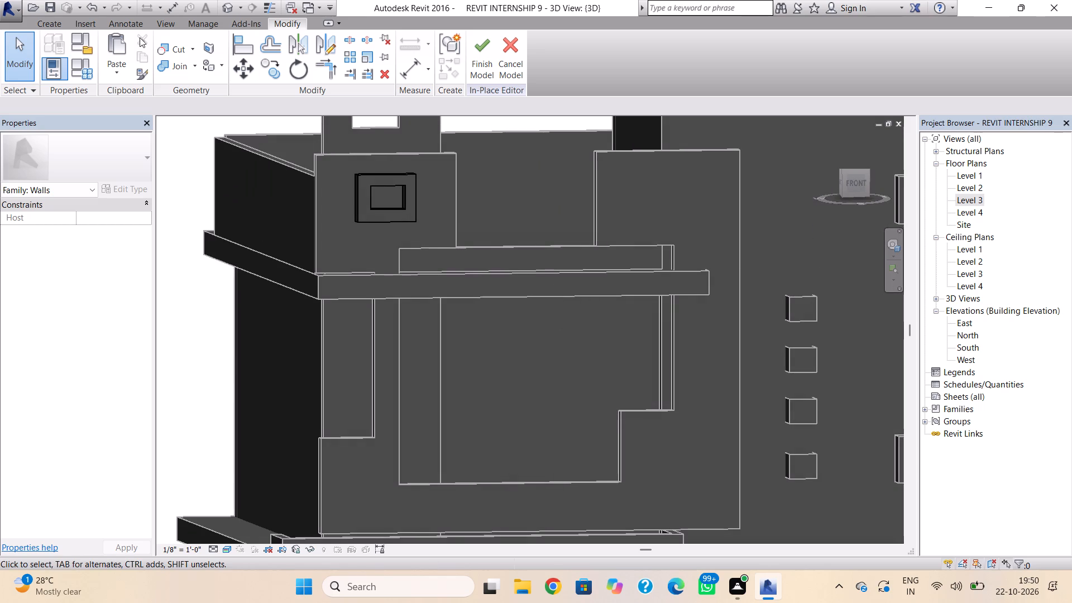
click(59, 21)
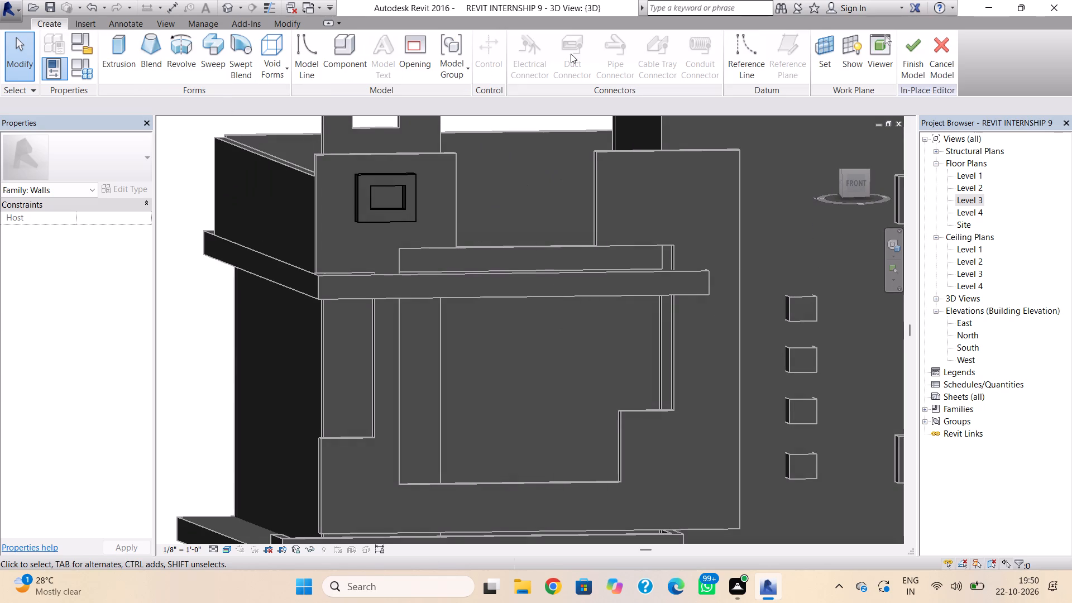
click(128, 61)
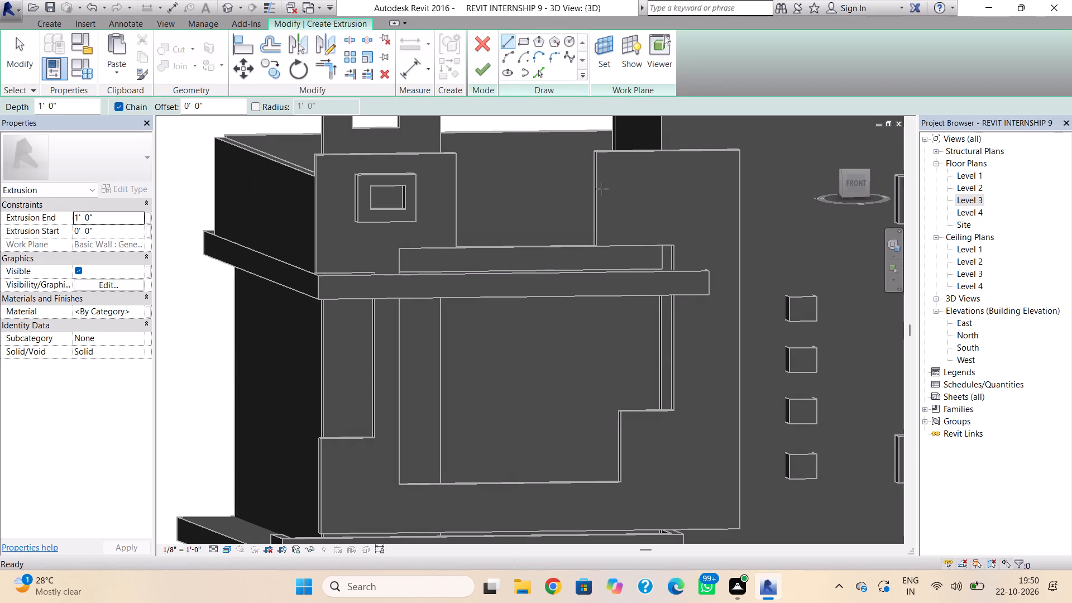
click(527, 40)
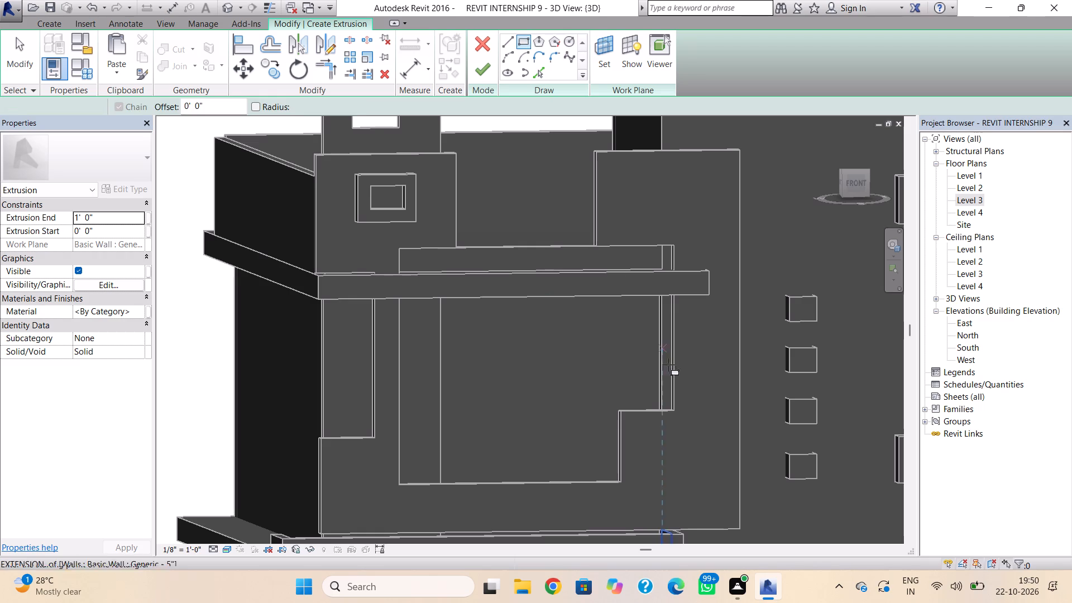
click(855, 178)
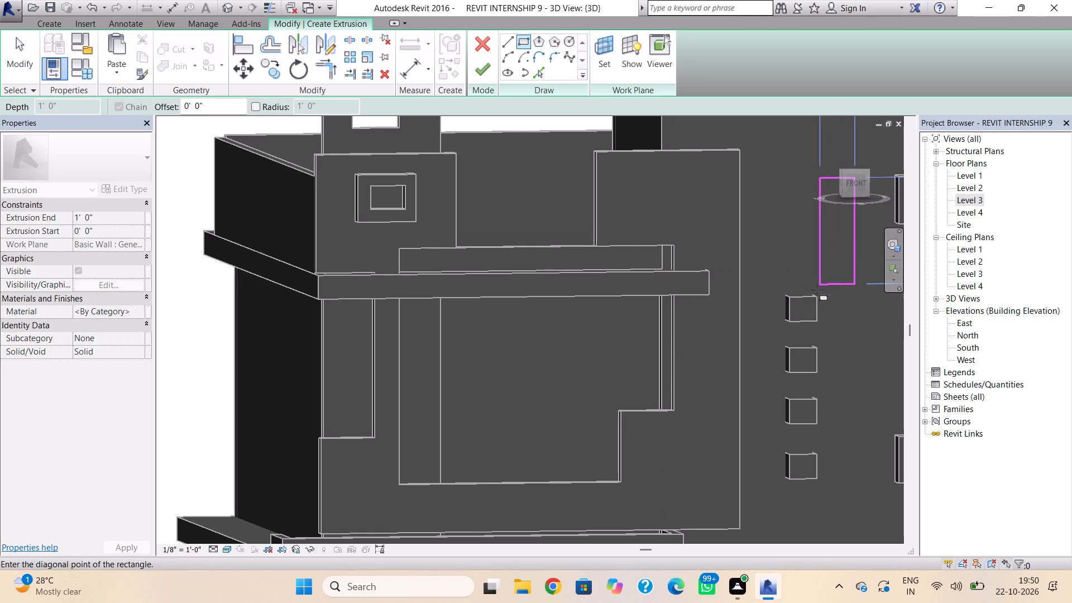
key(Escape)
shift+right_drag(666, 447, 640, 428)
middle_drag(642, 442, 636, 406)
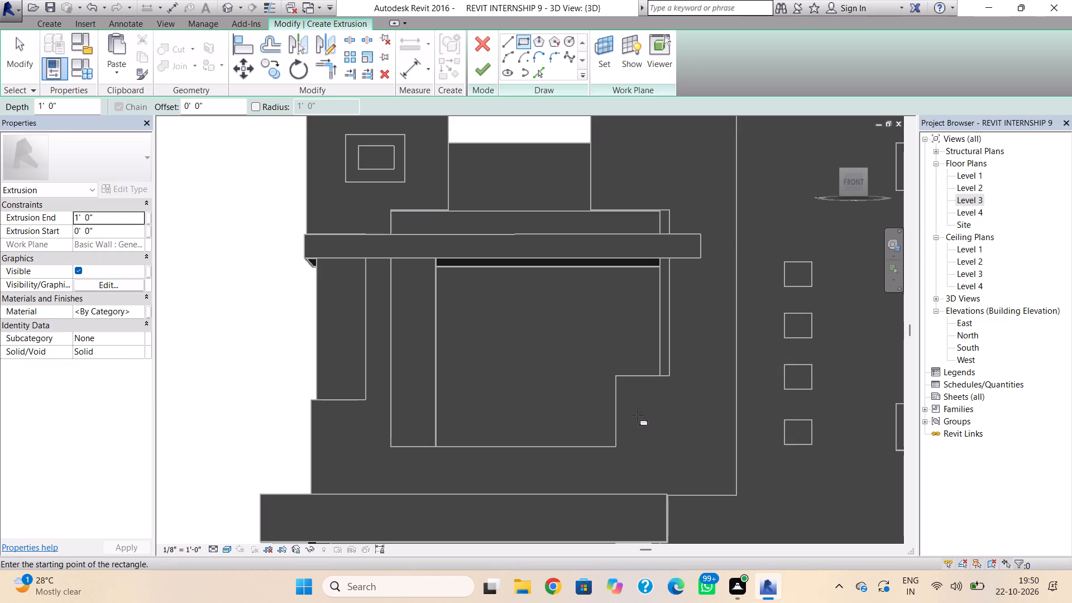
click(636, 411)
click(653, 433)
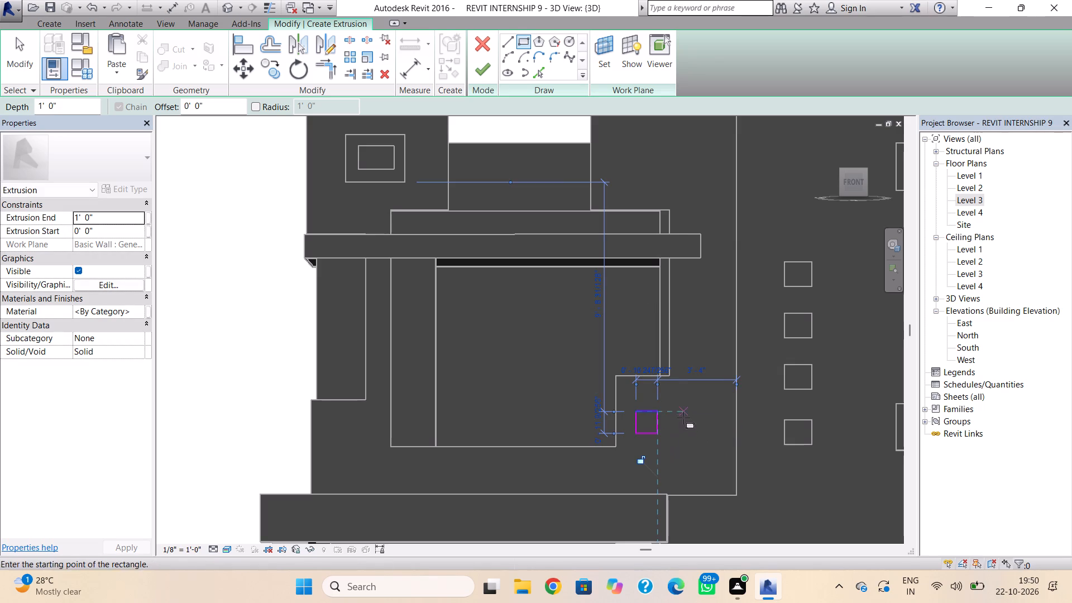
click(680, 413)
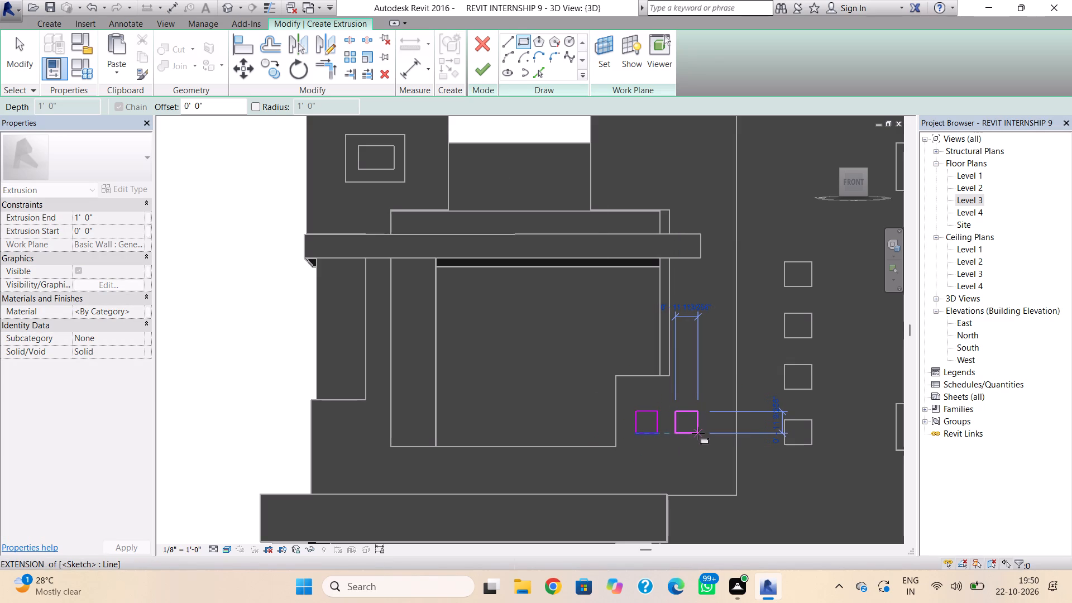
click(698, 433)
key(Escape)
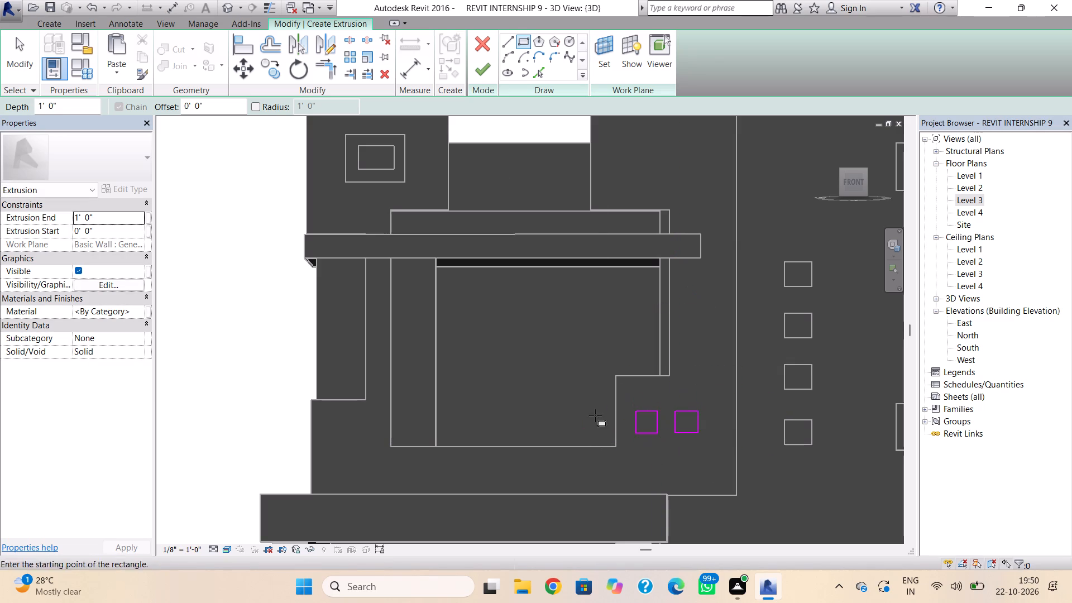
click(491, 64)
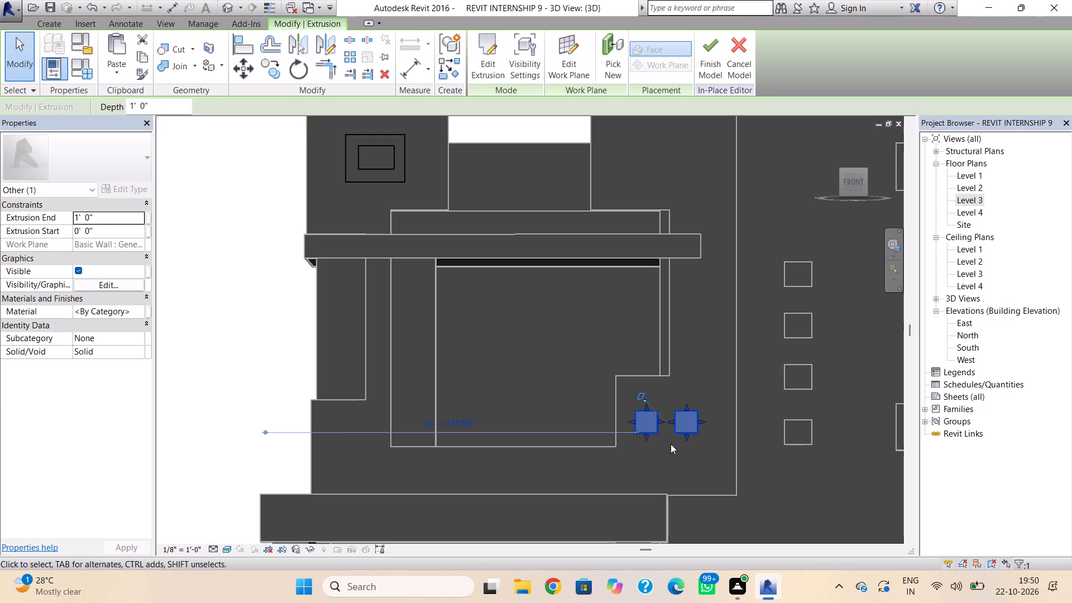
Reduce the depth of the two small block extrusions by pulling their front faces towards the wall, and dismiss the blank pop-up window.
shift+right_drag(654, 454, 792, 510)
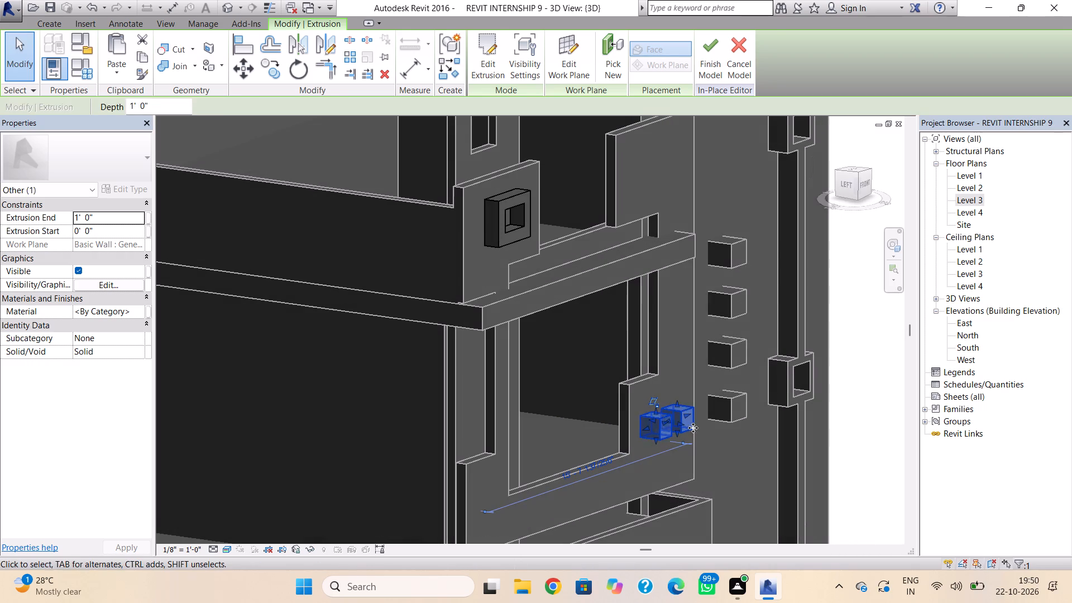
drag(683, 423, 676, 425)
key(Escape)
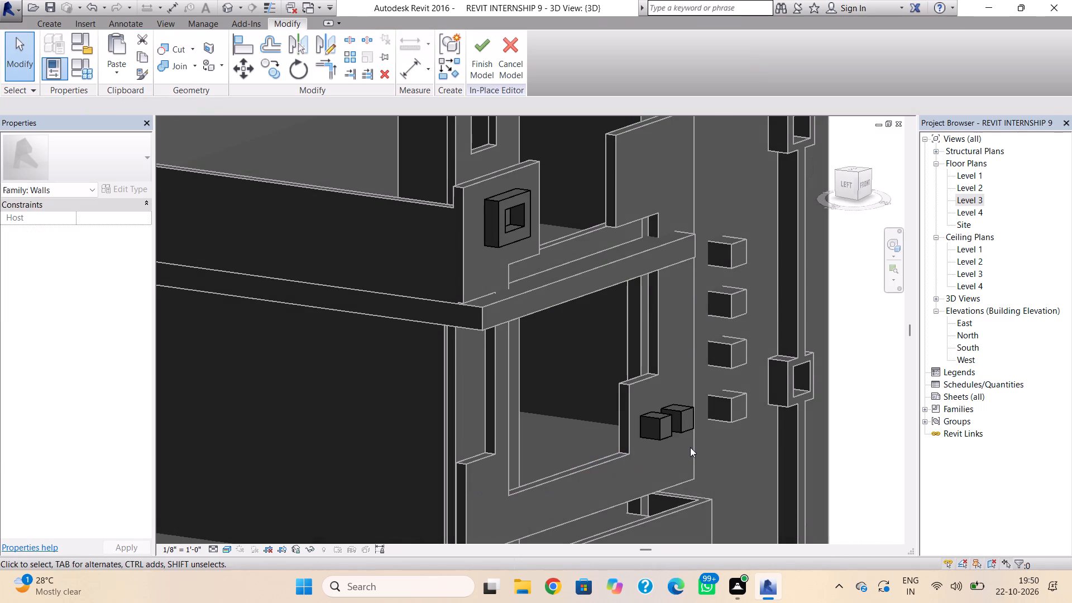
click(673, 422)
key(Escape)
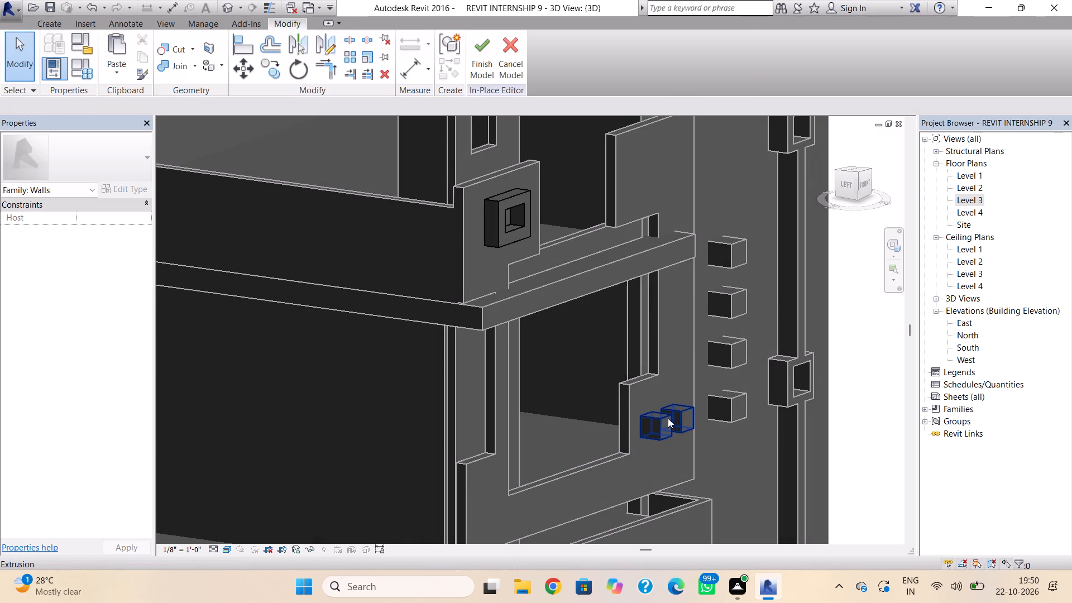
click(667, 418)
scroll(668, 431, up, 9)
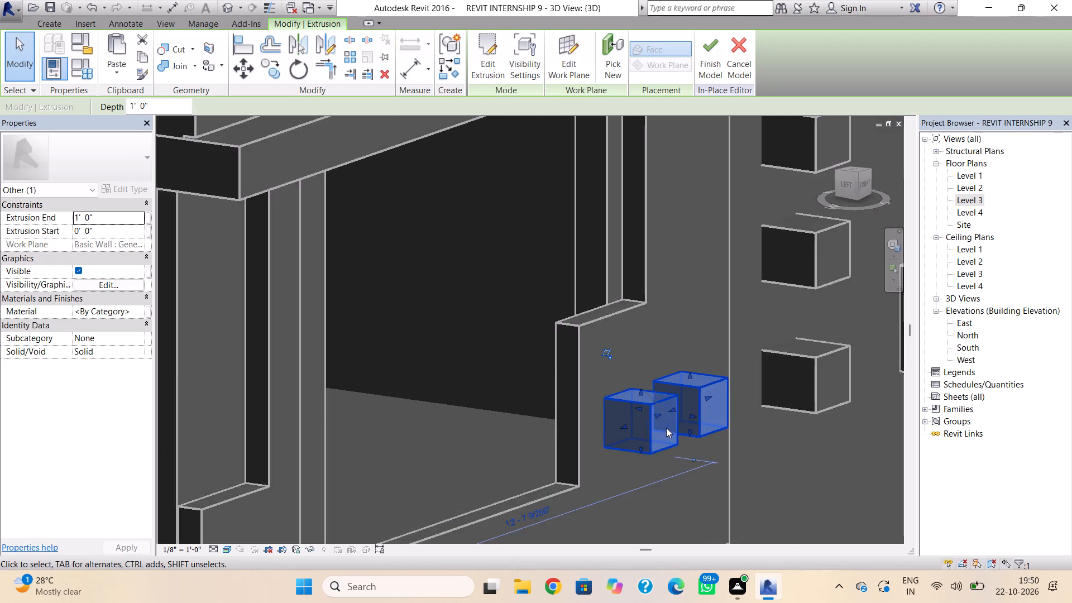
scroll(666, 428, up, 5)
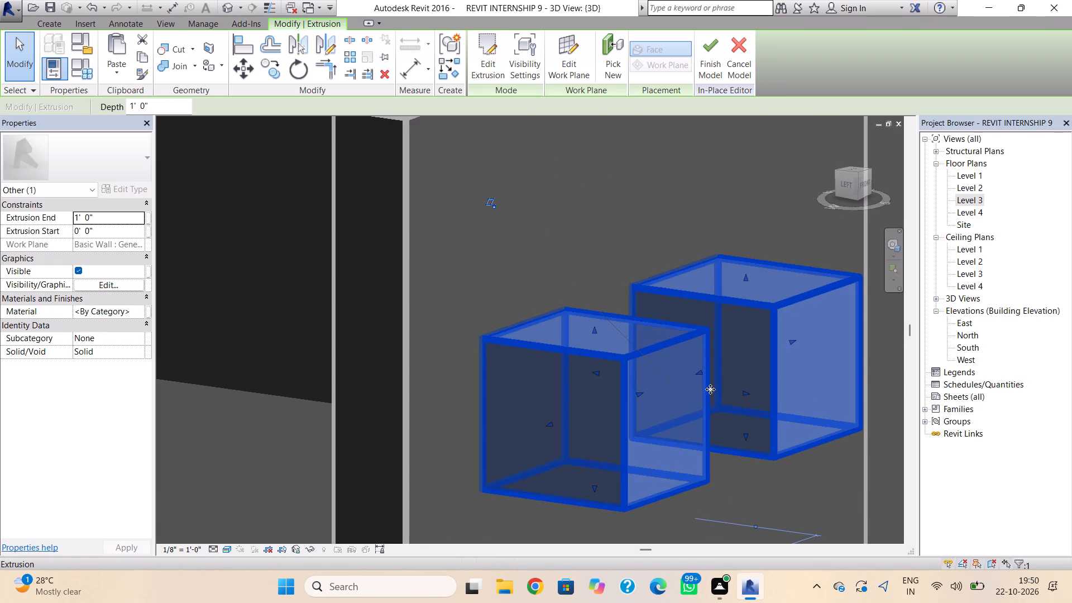
drag(698, 375, 674, 369)
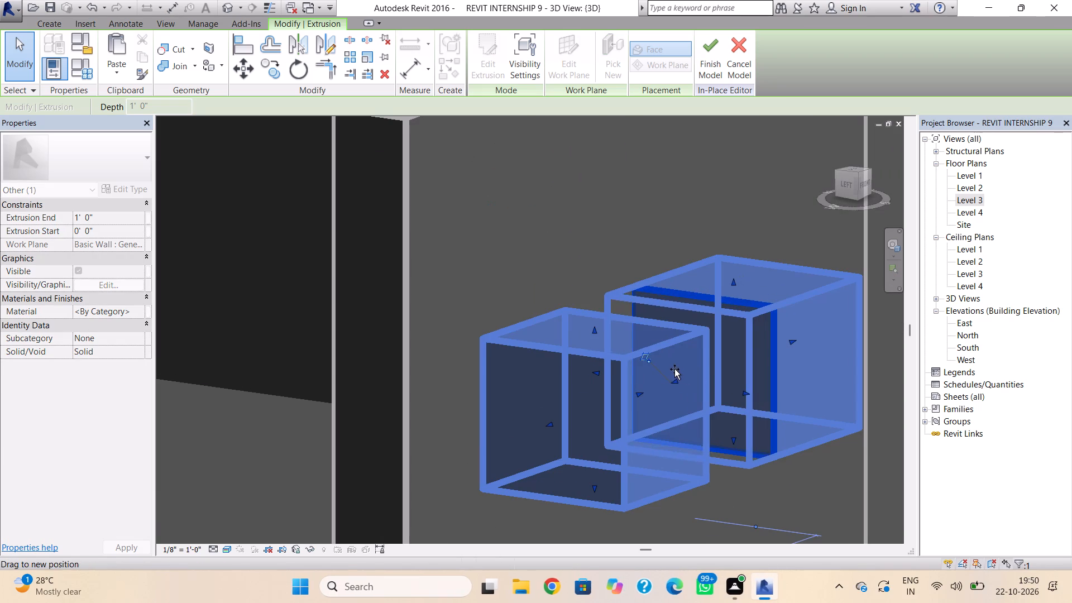
drag(674, 369, 696, 355)
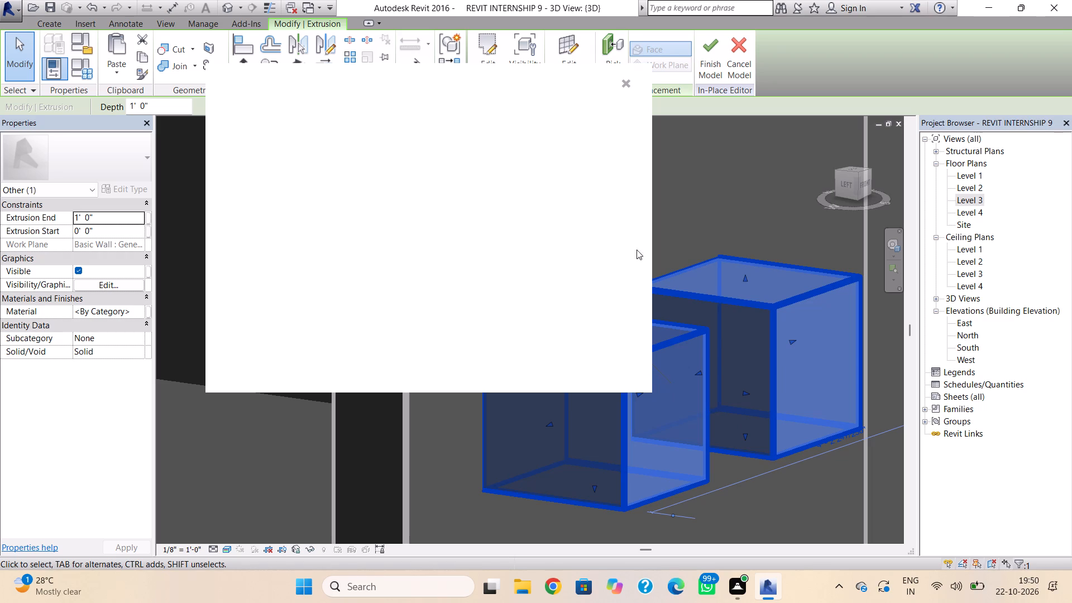
click(621, 82)
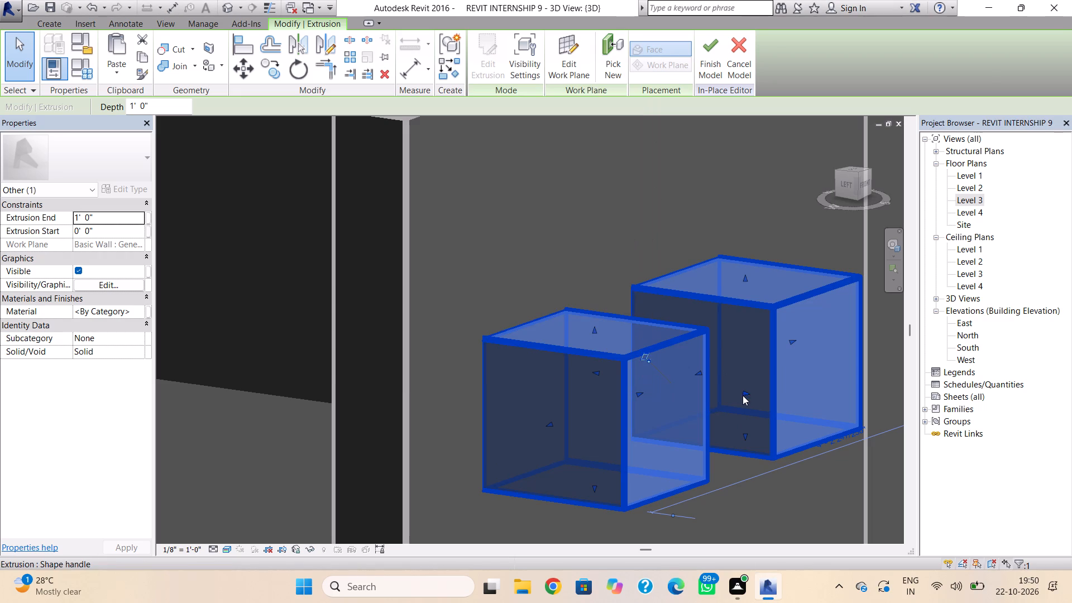
drag(744, 394, 737, 386)
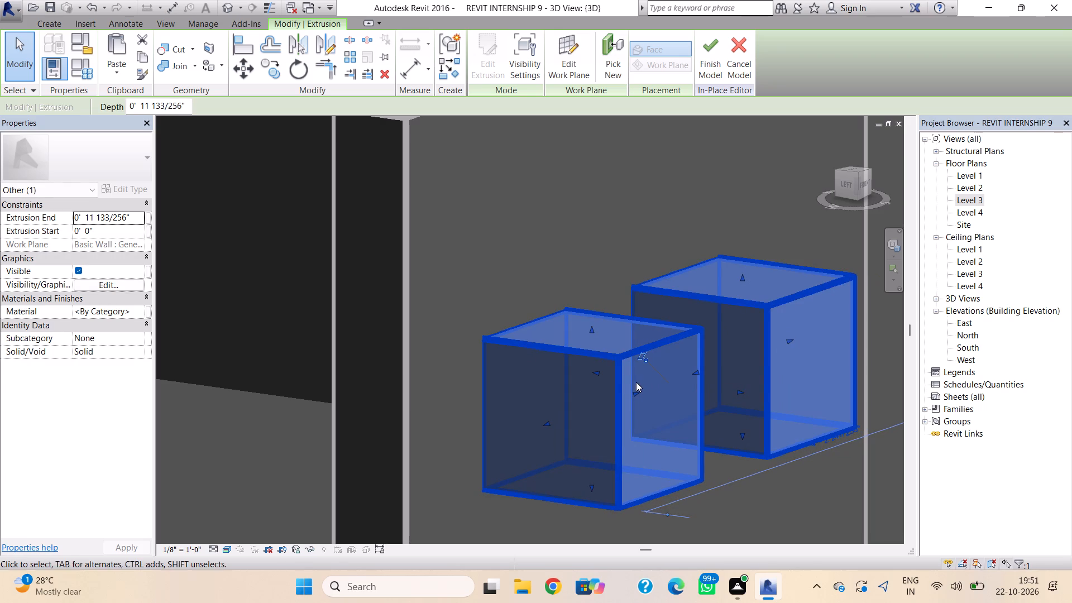
drag(598, 372, 585, 371)
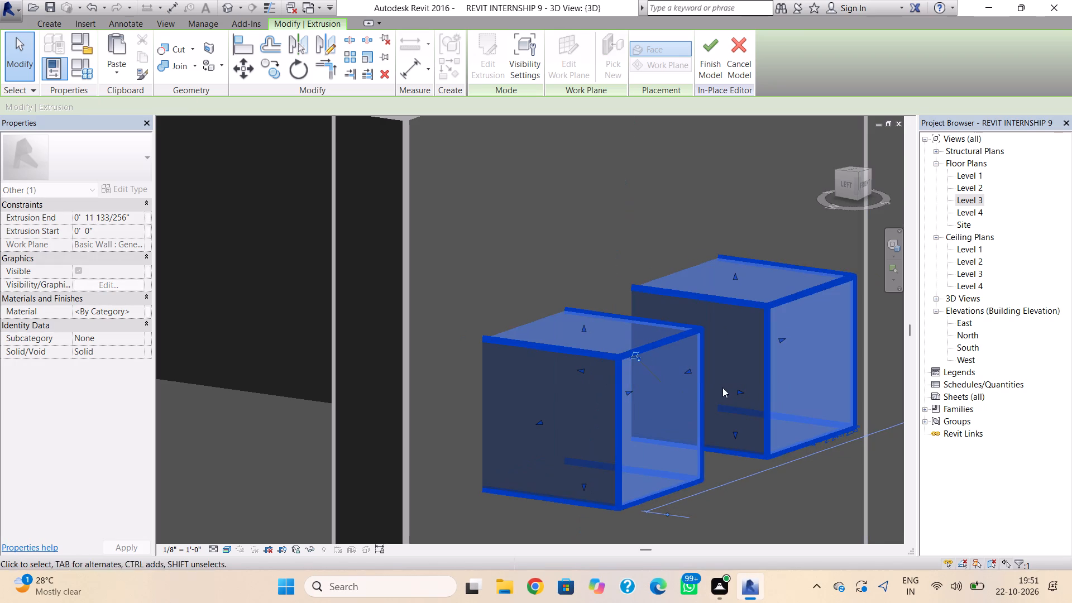
drag(738, 390, 683, 372)
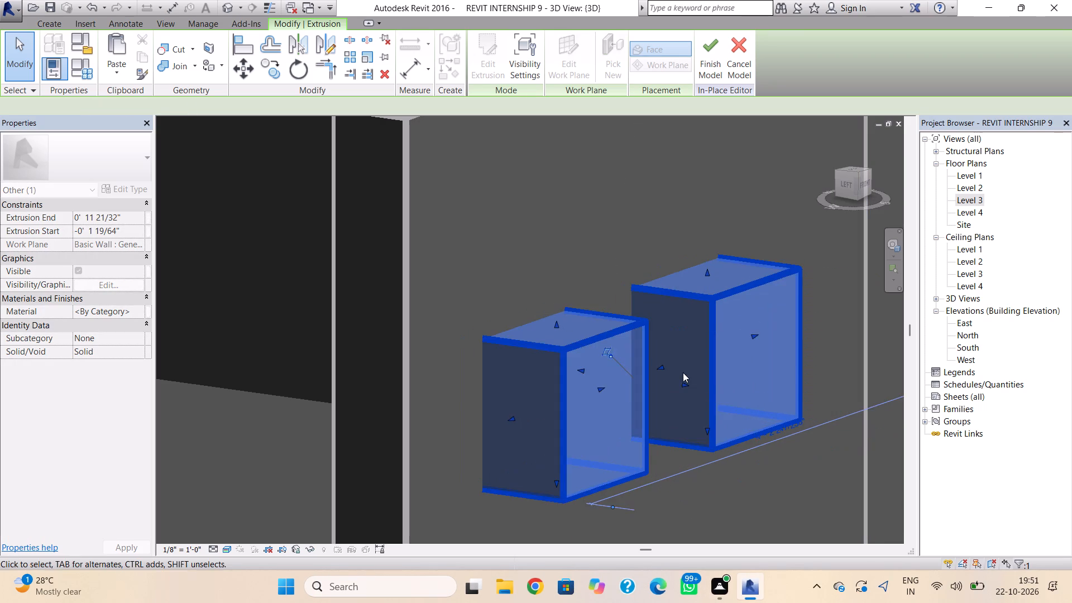
key(Escape)
scroll(709, 394, down, 3)
key(Escape)
scroll(700, 443, down, 2)
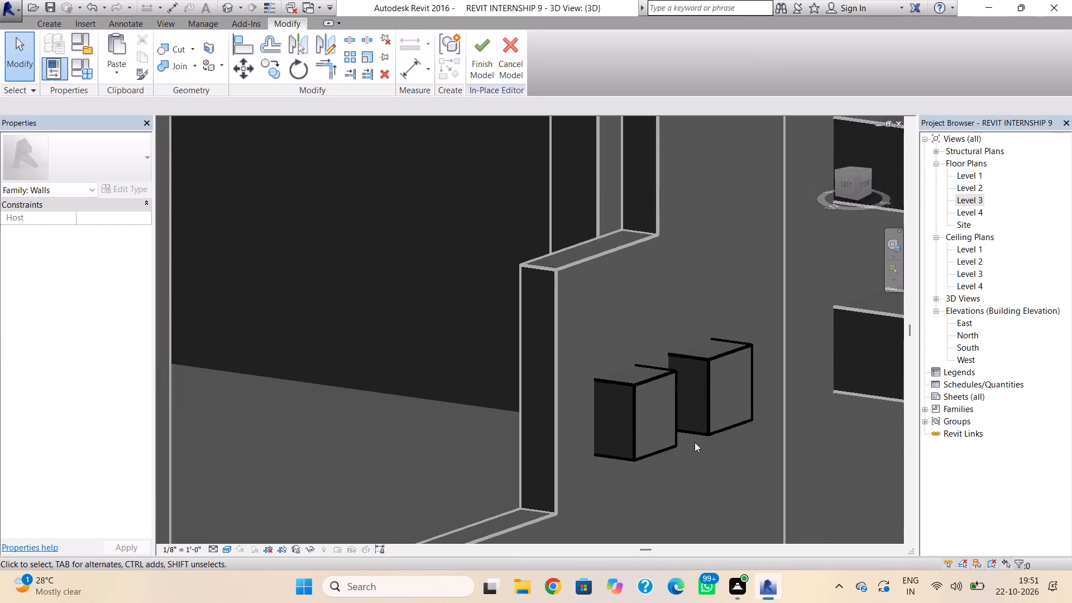
Check the frame and paired blocks from the front, and finish the in-place wall model.
scroll(695, 442, down, 1)
shift+right_drag(697, 435, 652, 437)
scroll(652, 428, down, 9)
scroll(676, 432, up, 1)
middle_drag(675, 431, 596, 407)
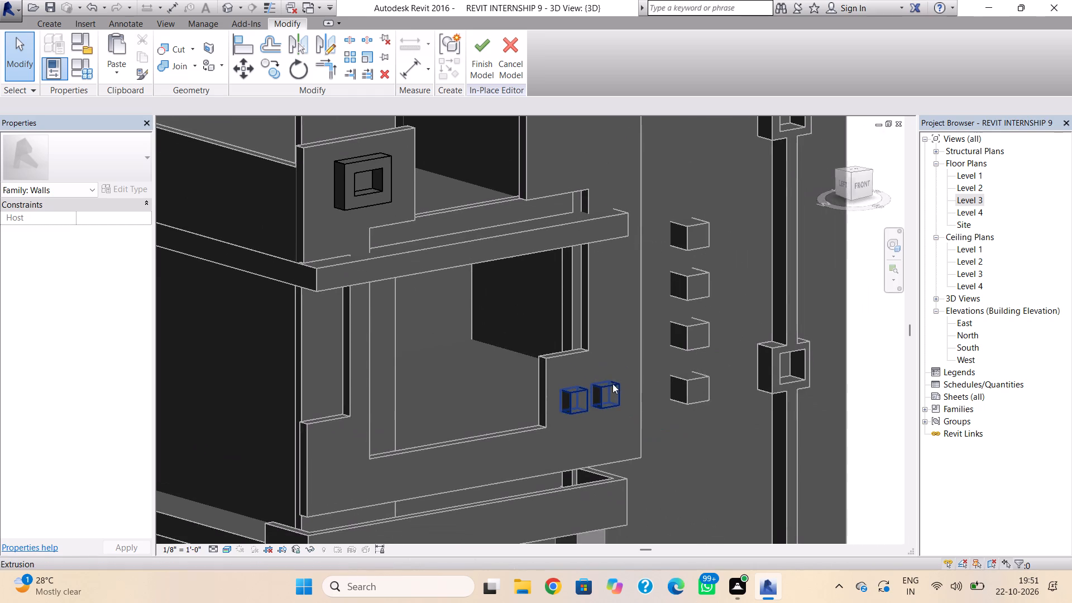
shift+right_drag(615, 382, 556, 362)
click(860, 176)
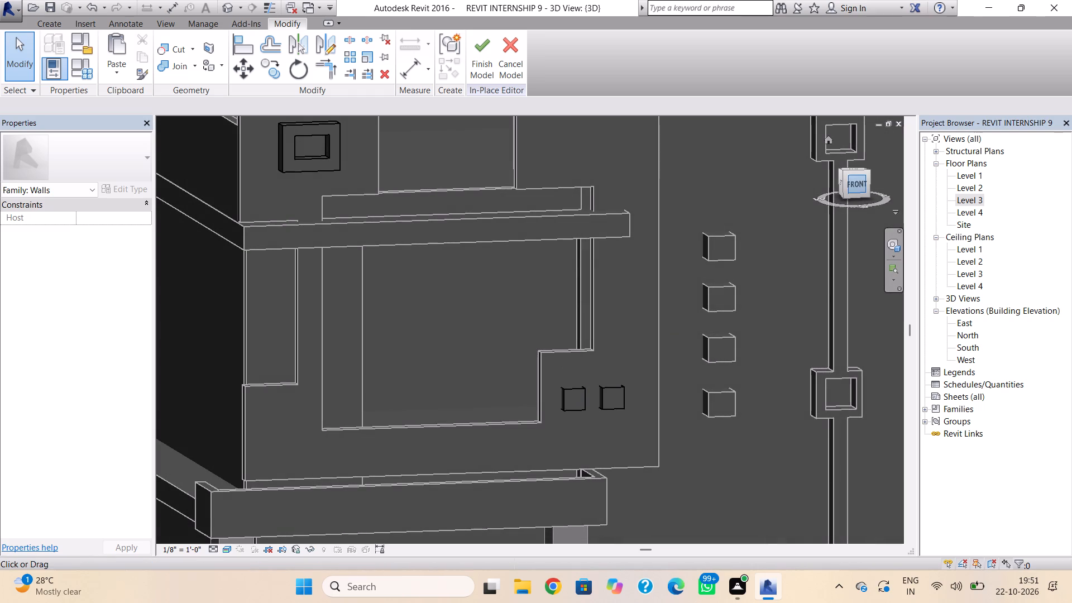
double_click(860, 177)
shift+right_drag(660, 399, 634, 395)
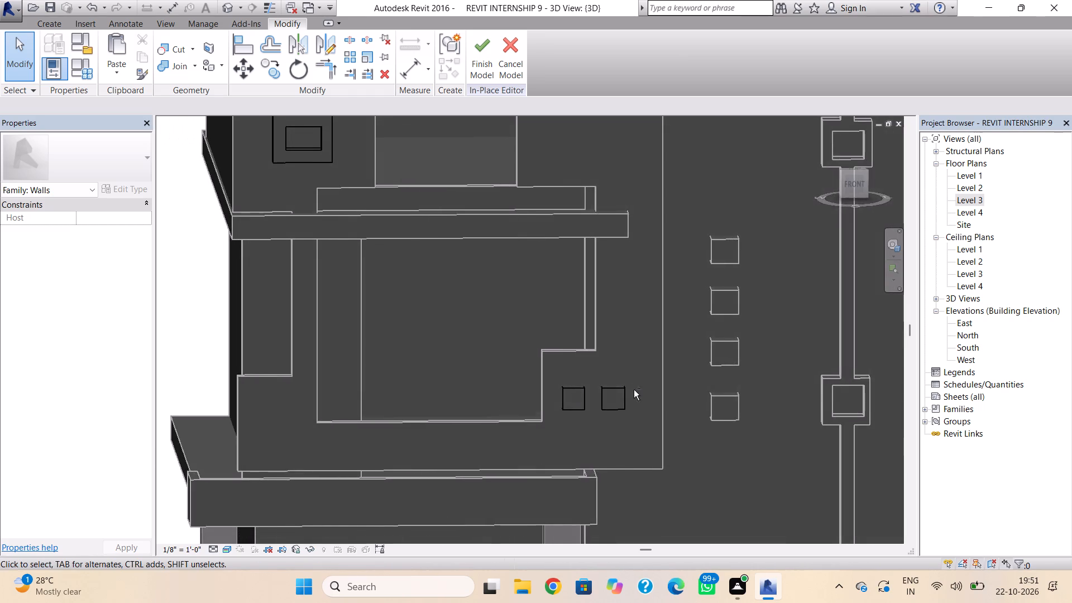
scroll(634, 385, down, 4)
middle_drag(634, 384, 632, 399)
scroll(635, 384, down, 1)
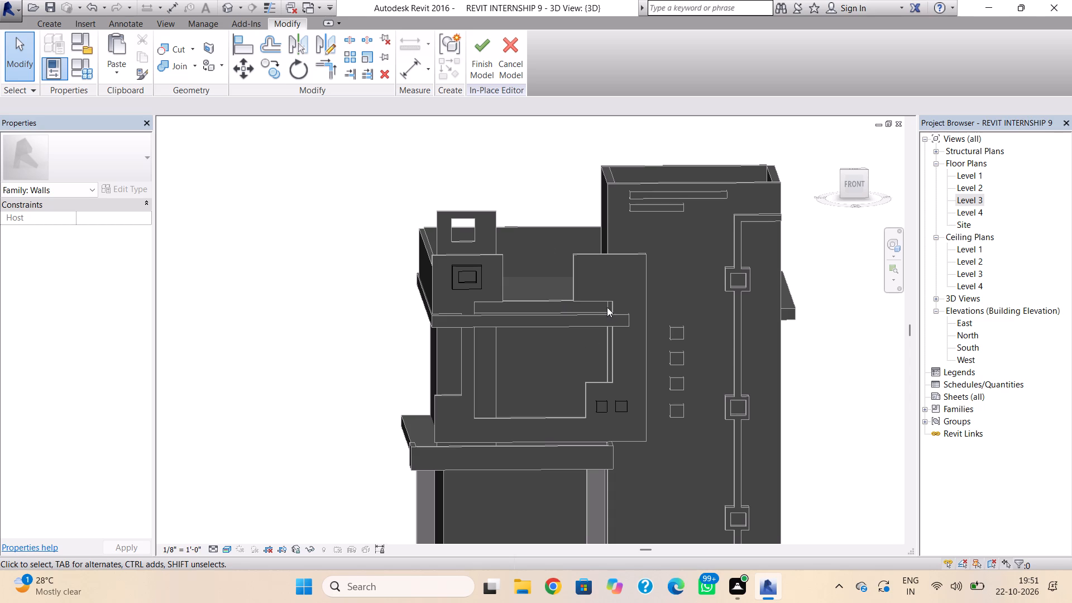
click(486, 44)
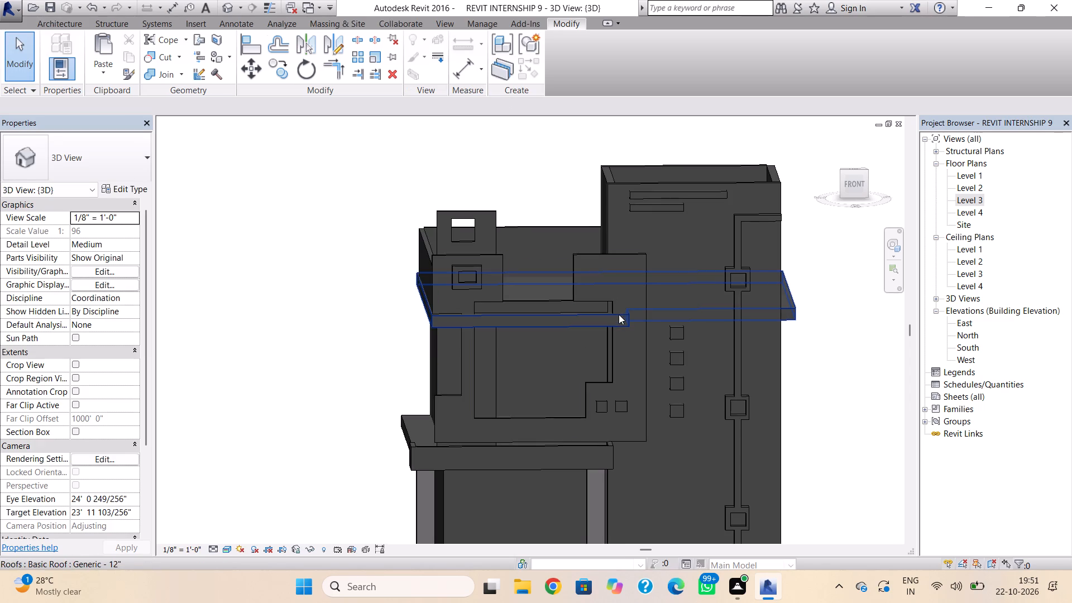
Nudge the low Generic - 5" wall just above the Level 3 roof slab sideways towards the tower in seven small increments.
click(606, 309)
scroll(614, 313, up, 4)
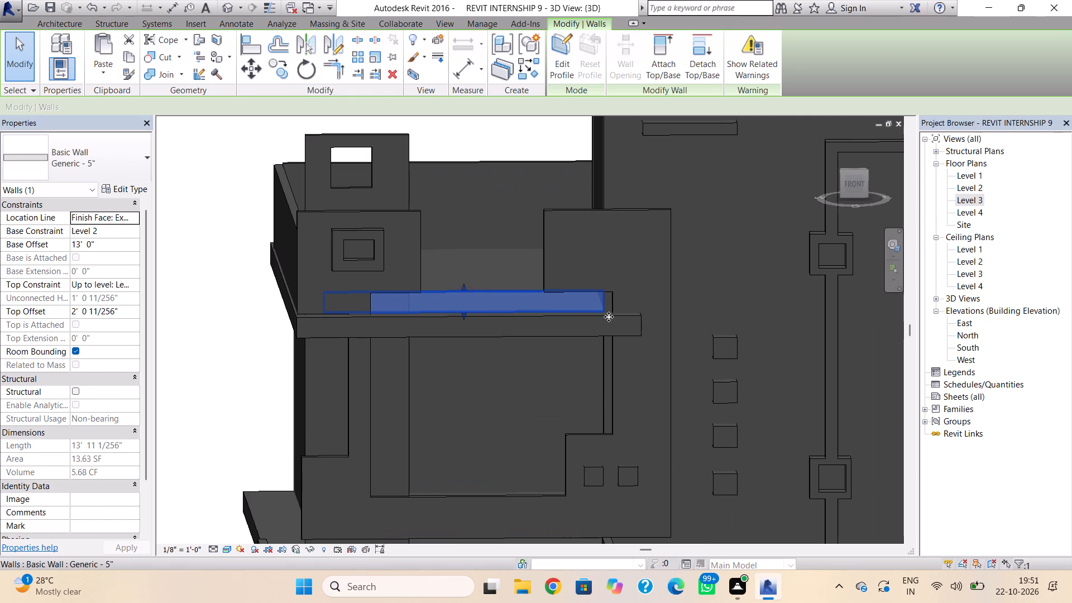
key(Right)
key(Right)
key(Right)
key(Right)
key(Right)
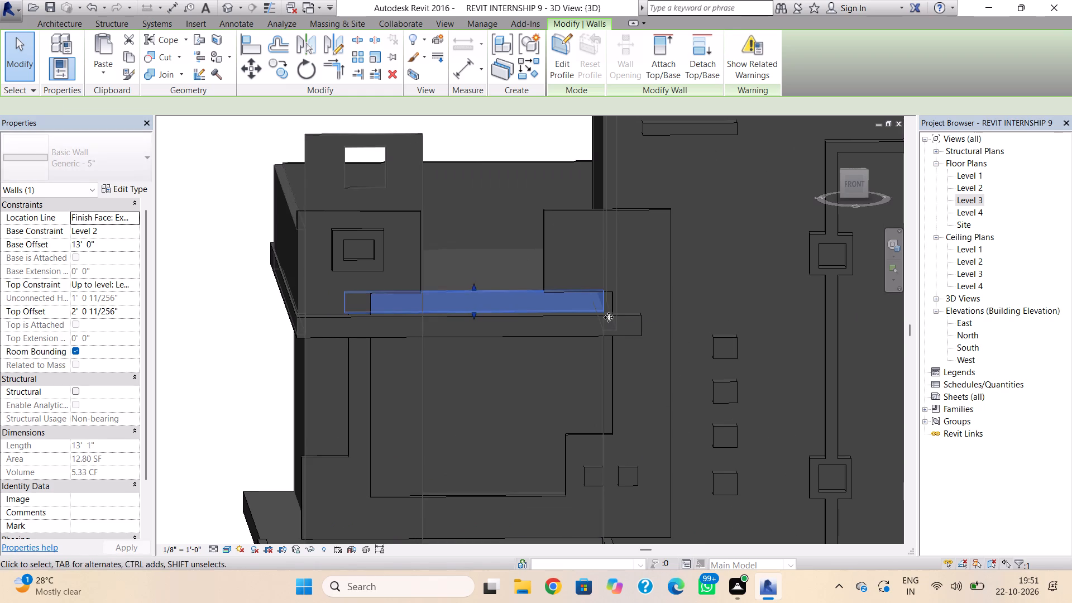
key(Right)
key(Right)
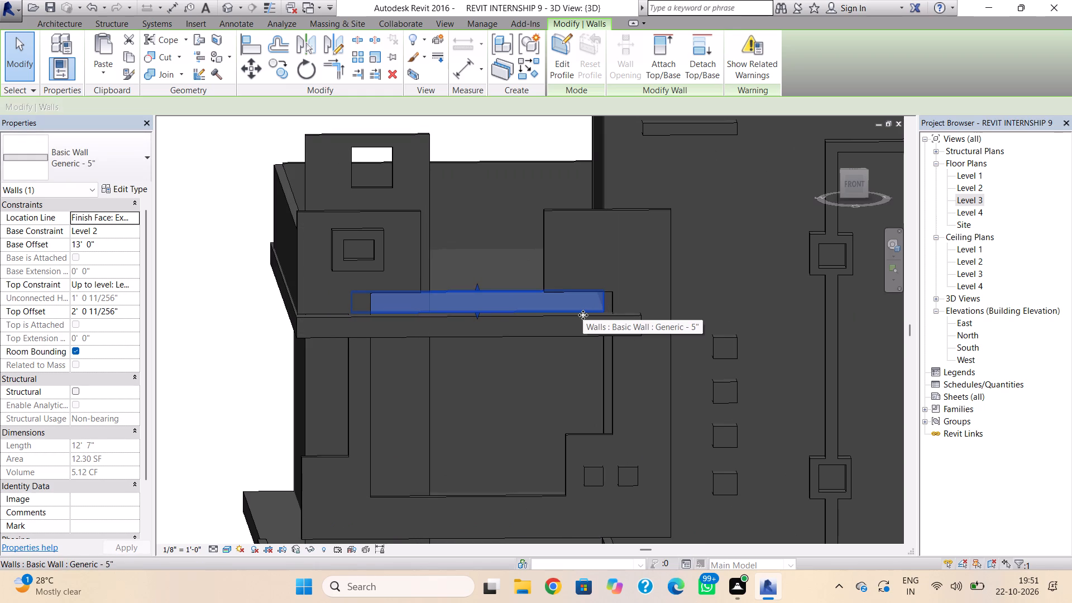
Nudge the low Generic - 5" wall above the Level 3 roof slab five increments towards the tower and four back.
key(Right)
key(Right)
key(Right)
key(Right)
key(Right)
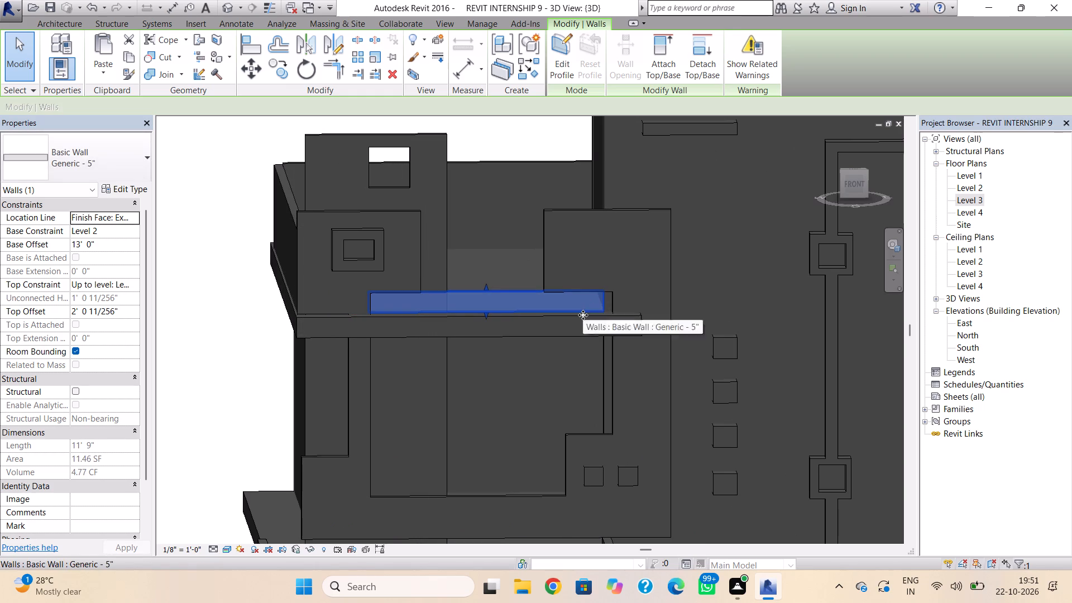
key(Left)
key(Left)
key(Left)
key(Left)
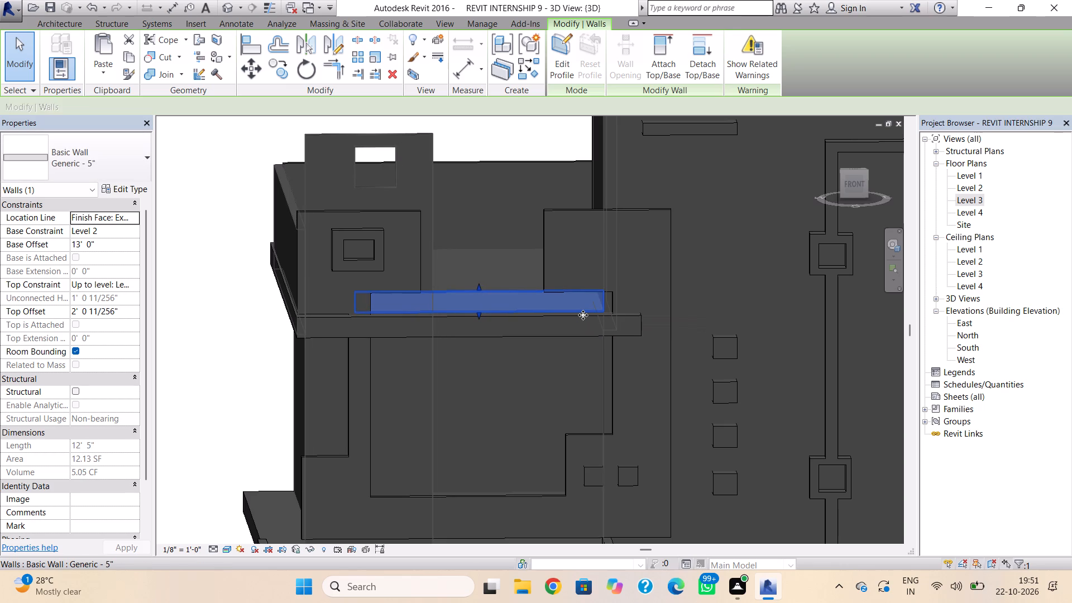
key(Escape)
click(602, 303)
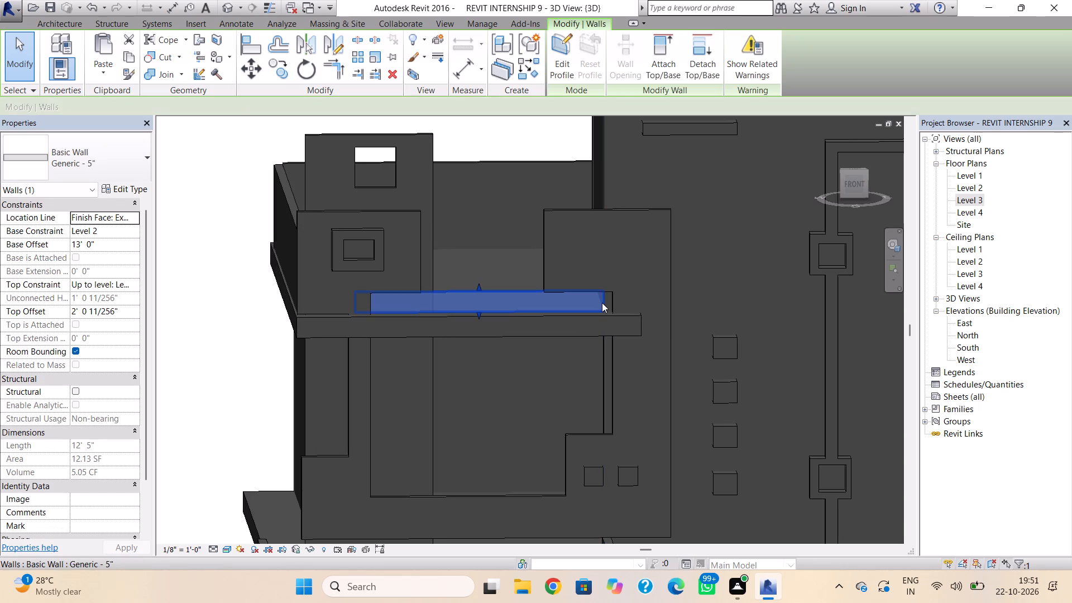
click(602, 303)
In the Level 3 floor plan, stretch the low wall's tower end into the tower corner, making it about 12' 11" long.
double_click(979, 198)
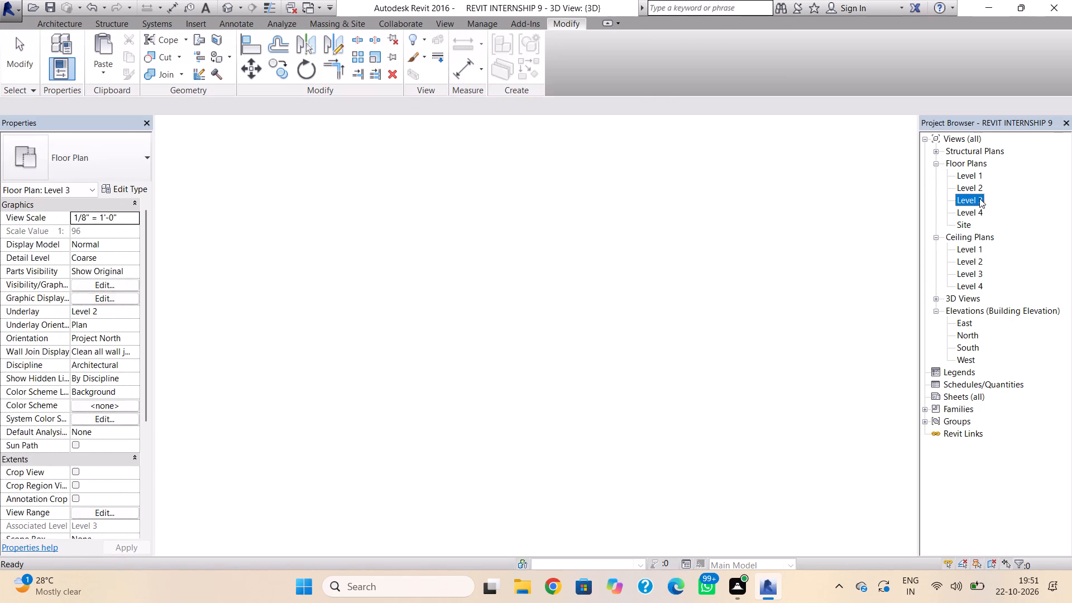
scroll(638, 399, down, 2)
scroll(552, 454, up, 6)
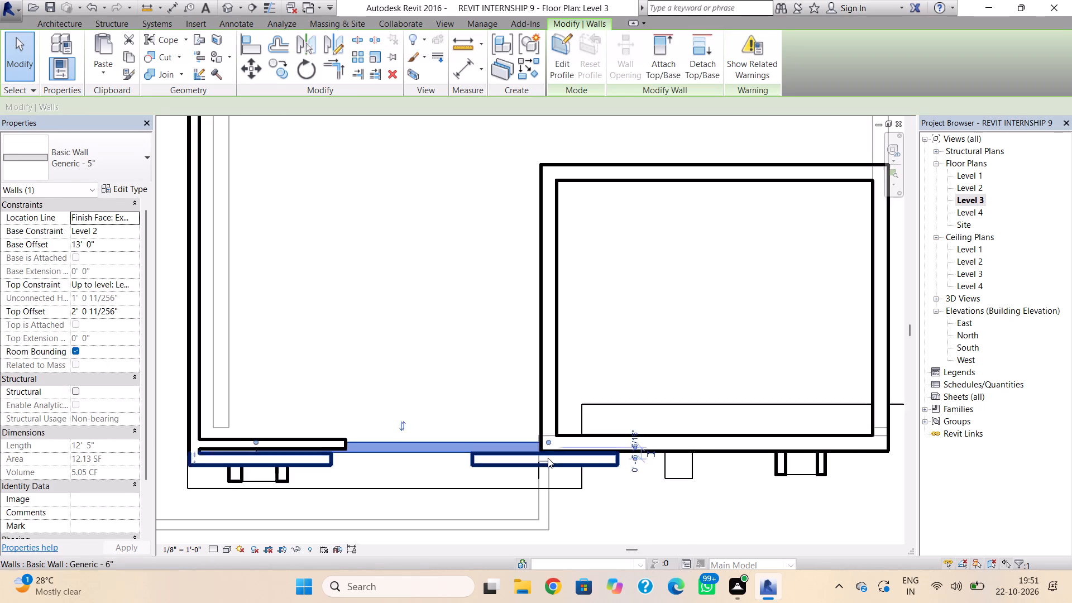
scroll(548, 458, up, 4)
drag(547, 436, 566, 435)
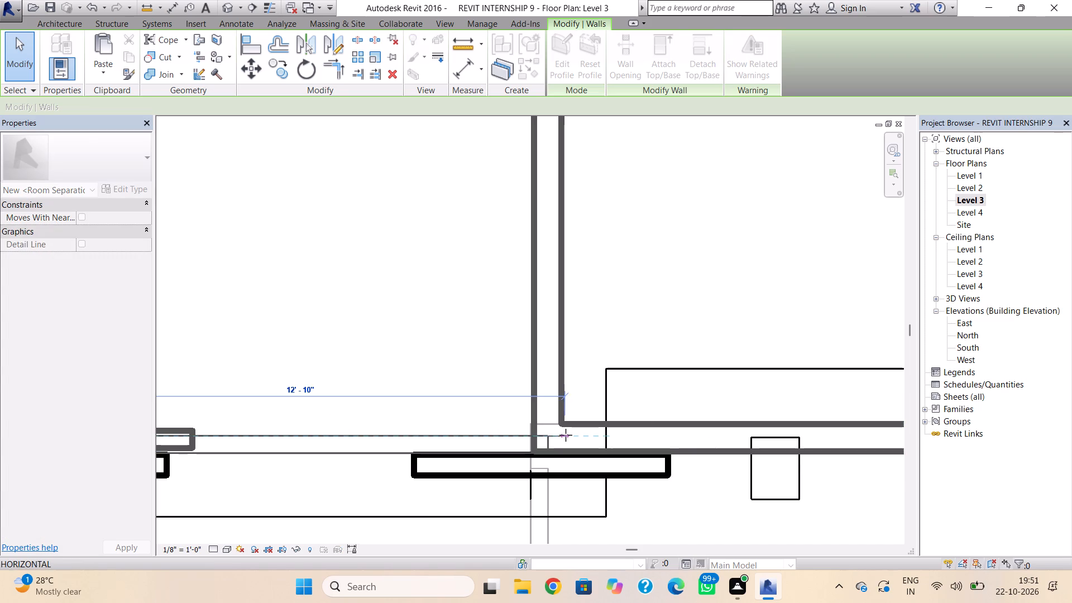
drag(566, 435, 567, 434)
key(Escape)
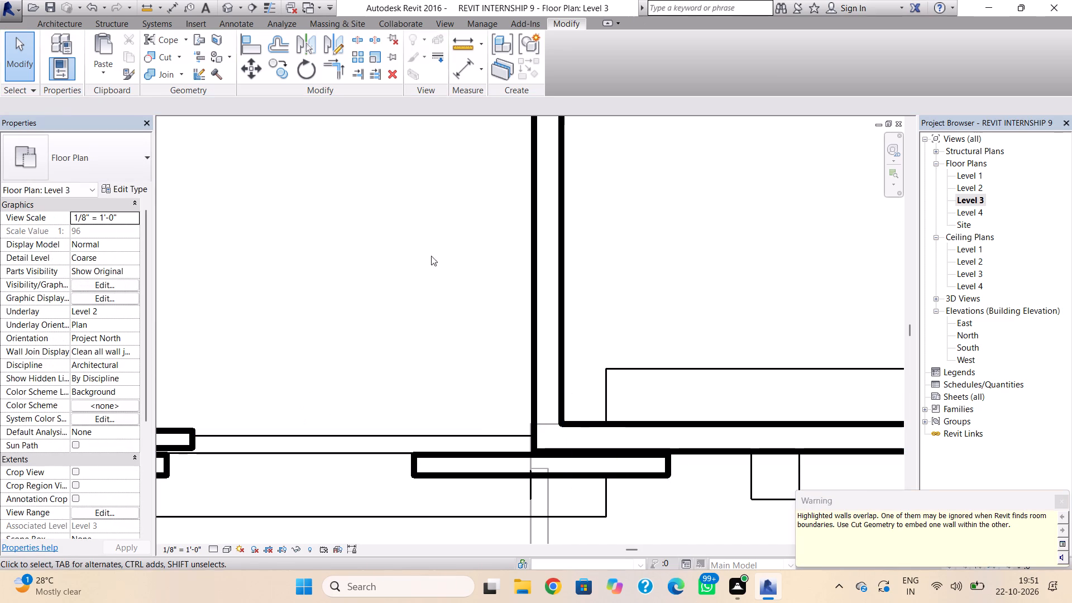
In the 3D view, nudge the low wall above the Level 3 roof slab outwards, past the front of the notched facade wall.
click(222, 6)
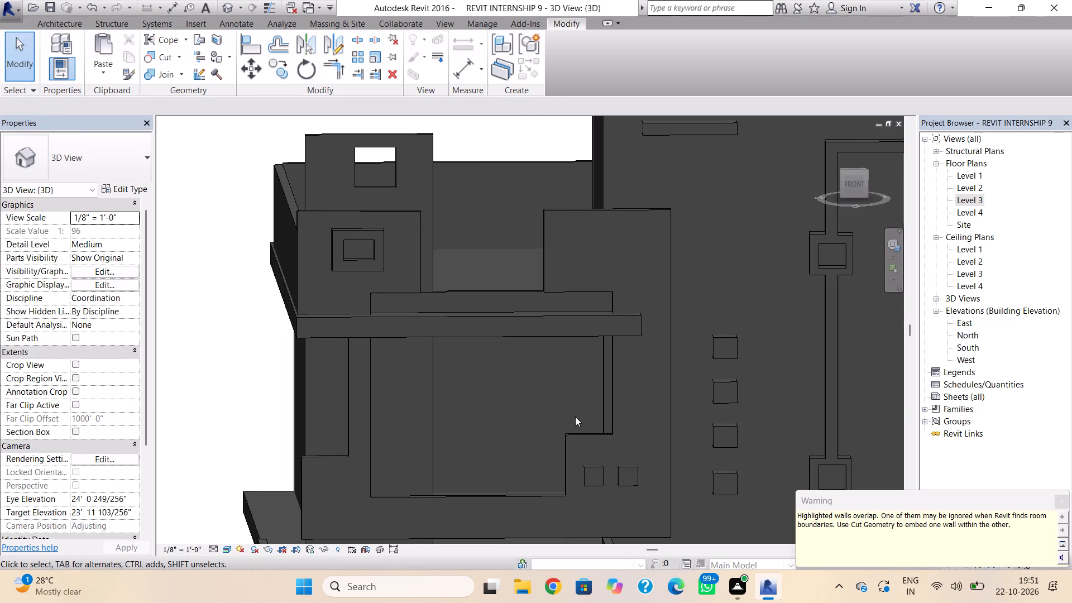
click(633, 331)
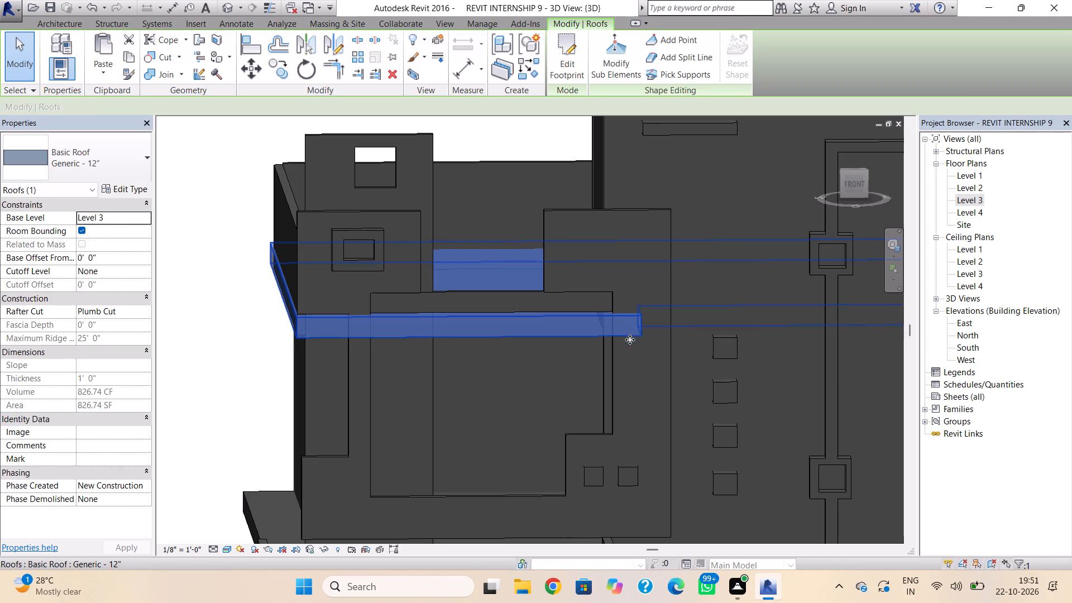
shift+right_drag(568, 395, 612, 430)
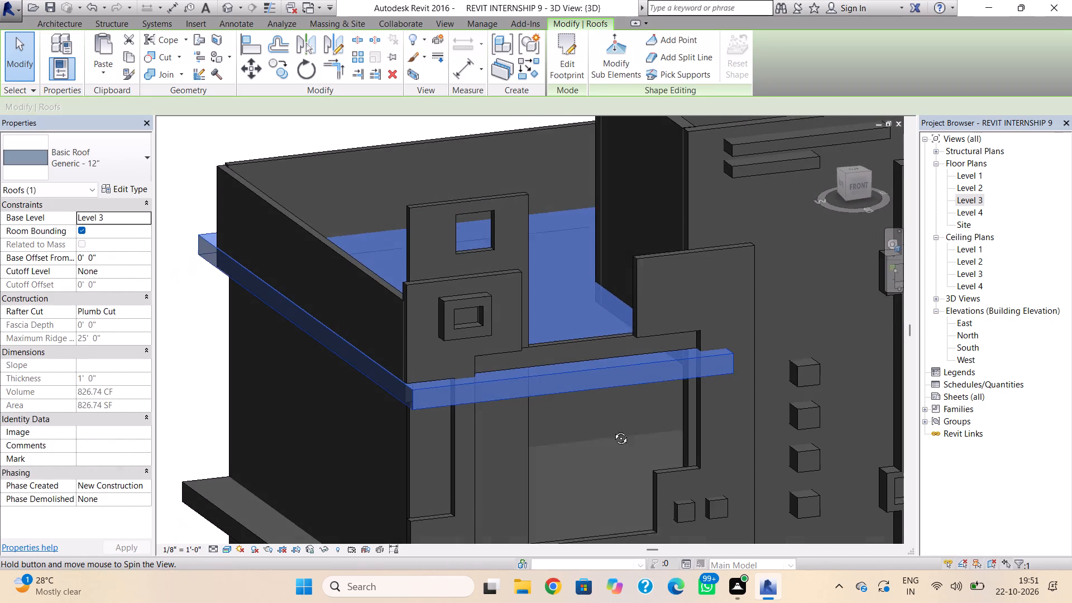
shift+right_drag(612, 430, 612, 430)
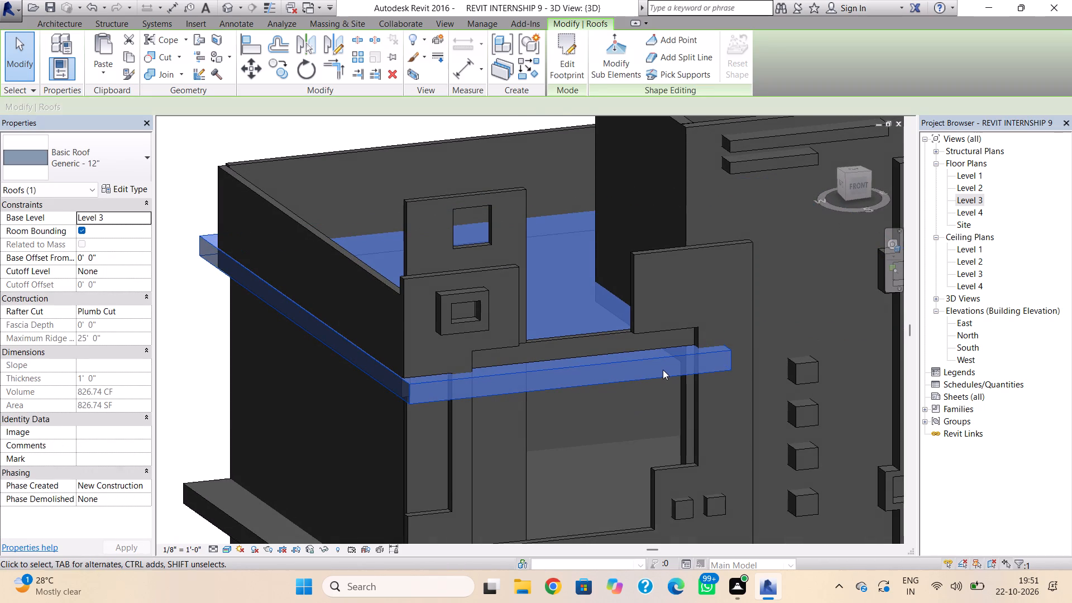
click(615, 336)
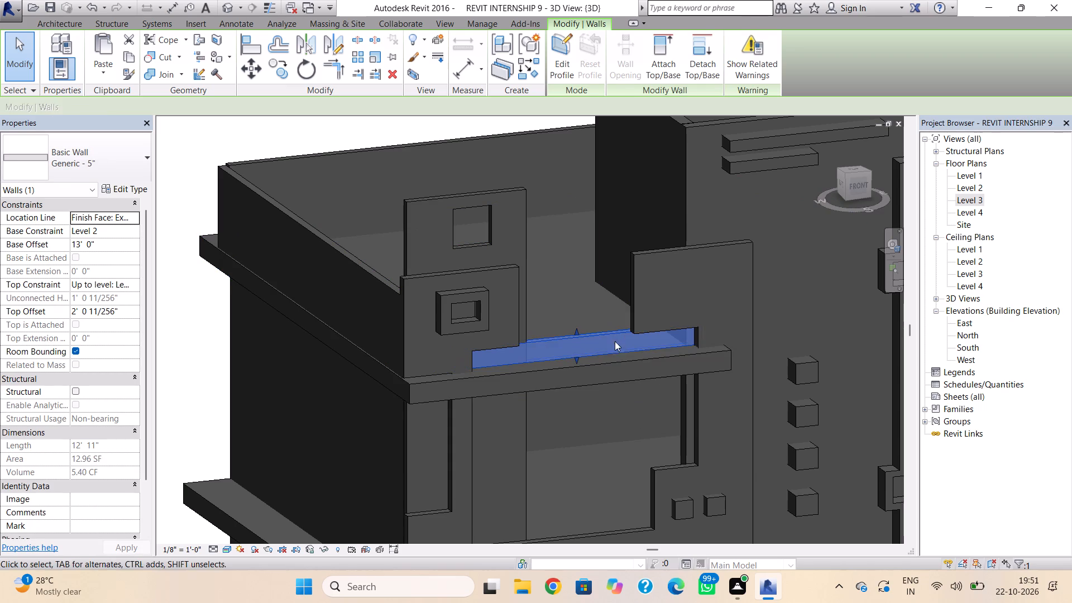
key(Down)
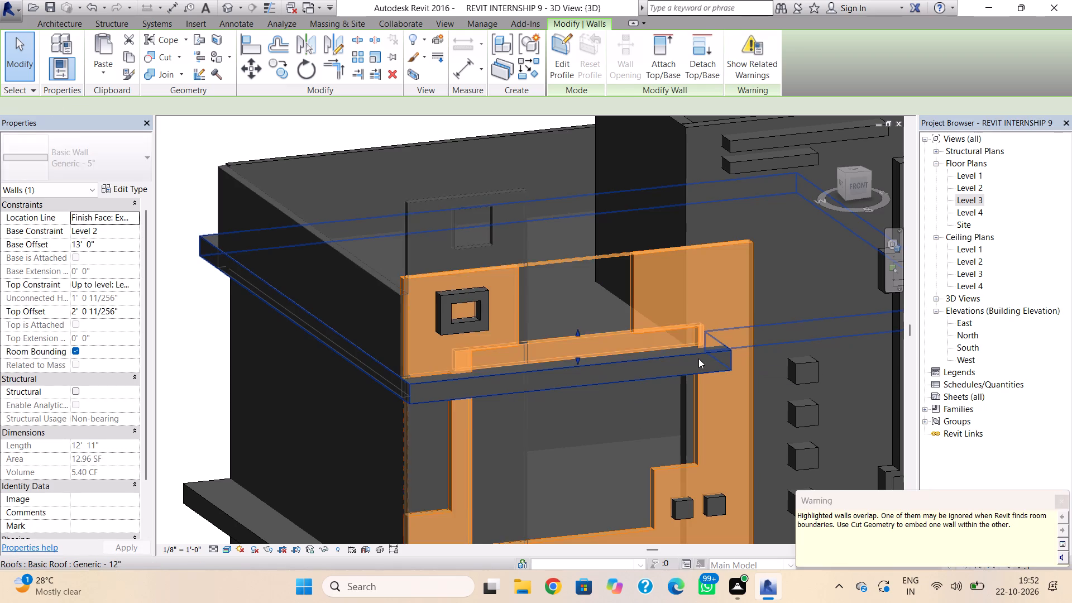
key(Down)
key(Down)
key(Down)
key(Down)
key(Down)
key(Down)
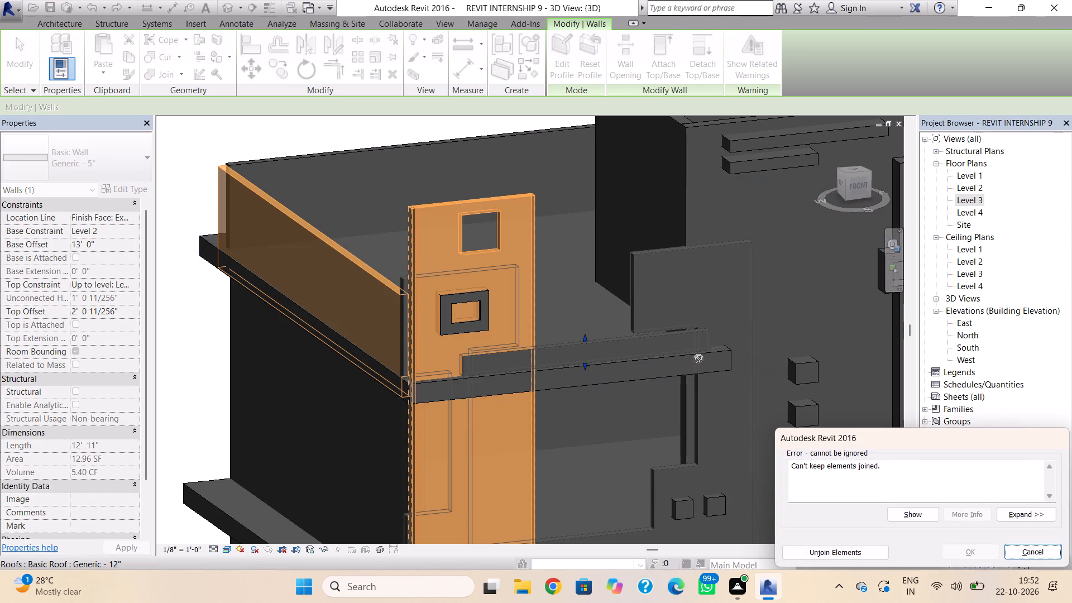
key(Down)
key(Down)
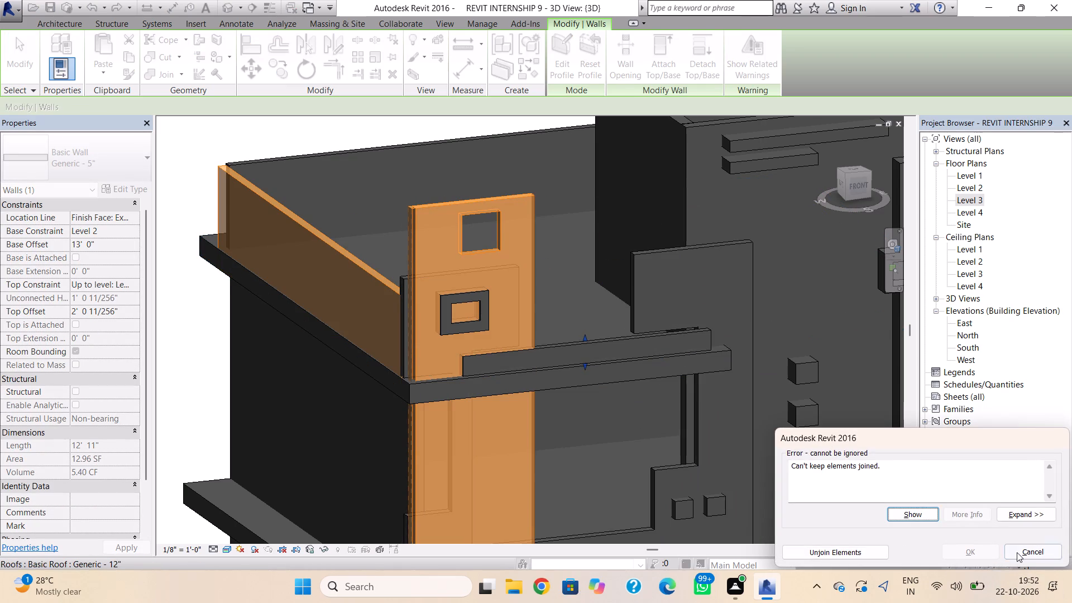
click(1018, 552)
key(Down)
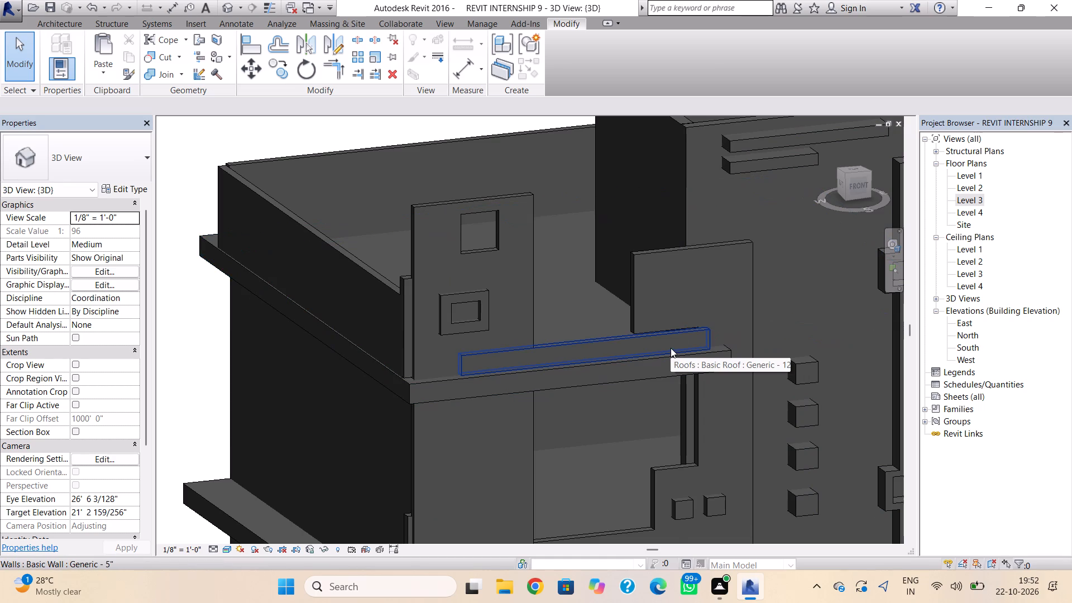
Delete the low Generic - 5" wall standing on the front edge of the Level 3 roof slab.
click(671, 348)
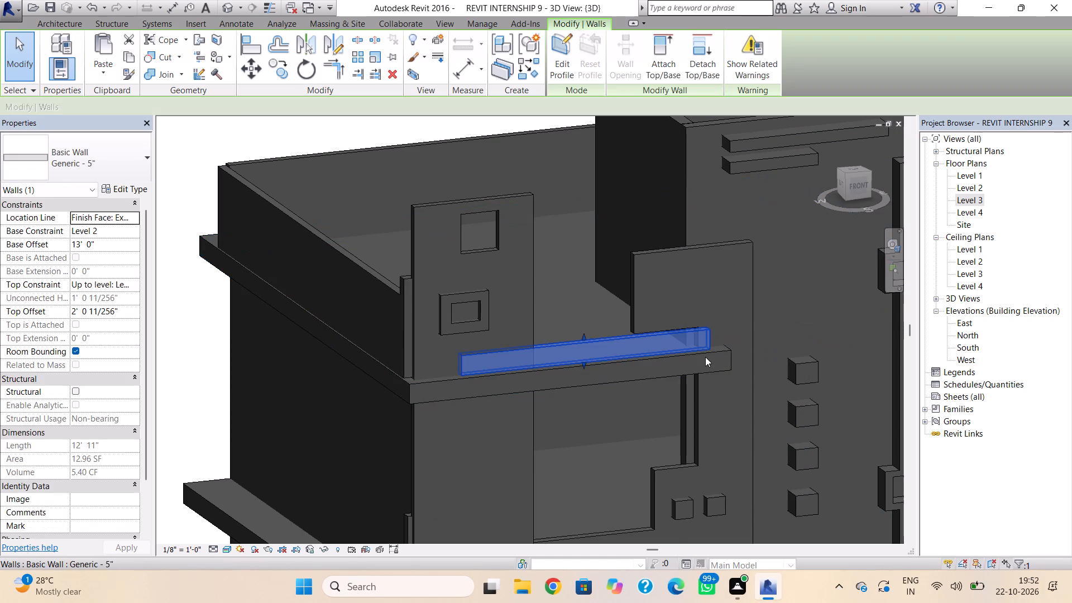
key(Delete)
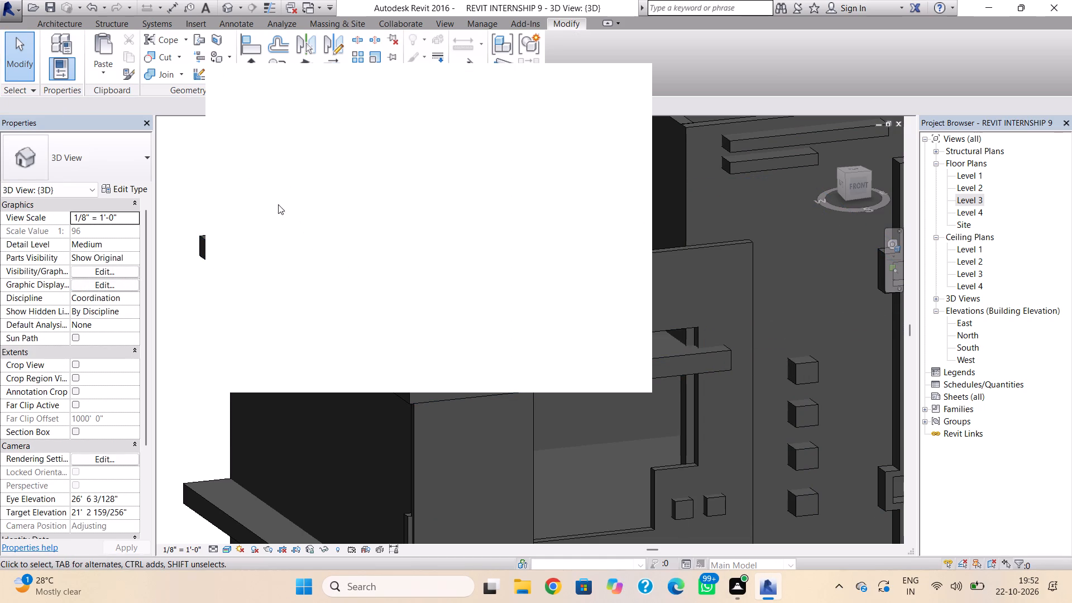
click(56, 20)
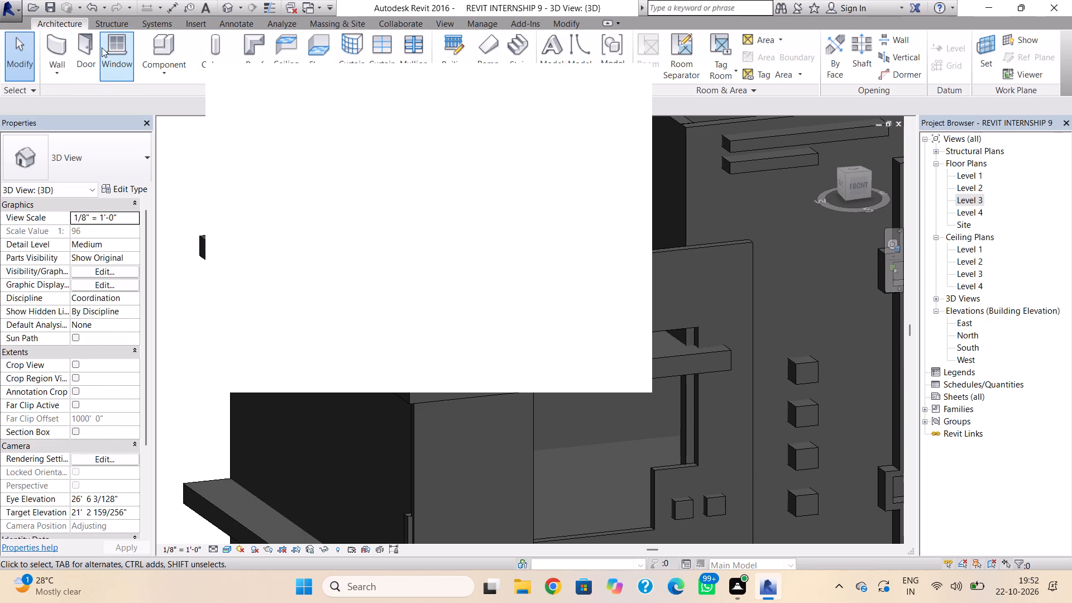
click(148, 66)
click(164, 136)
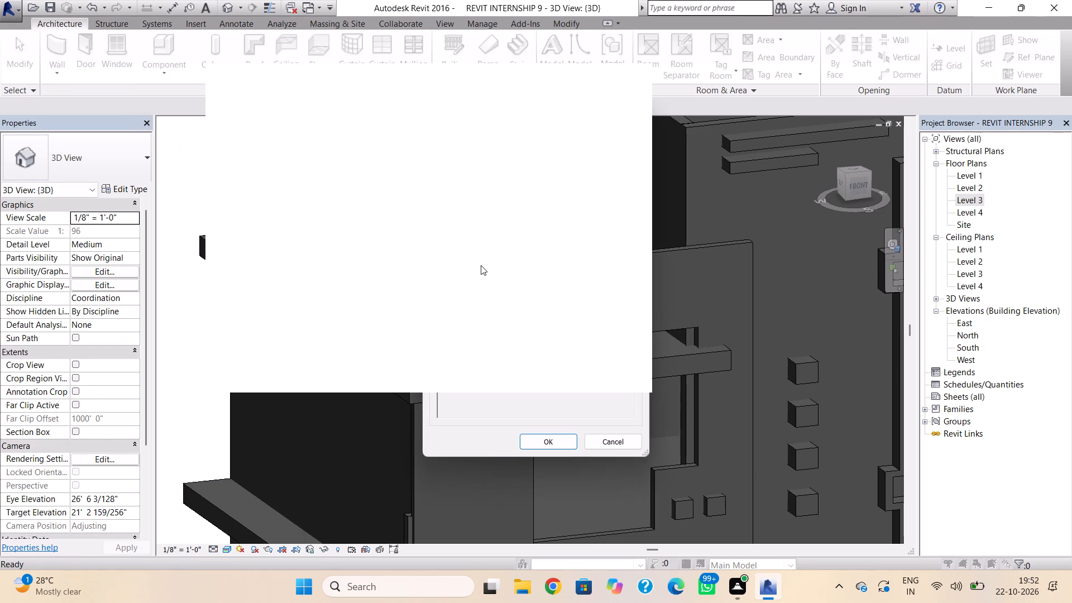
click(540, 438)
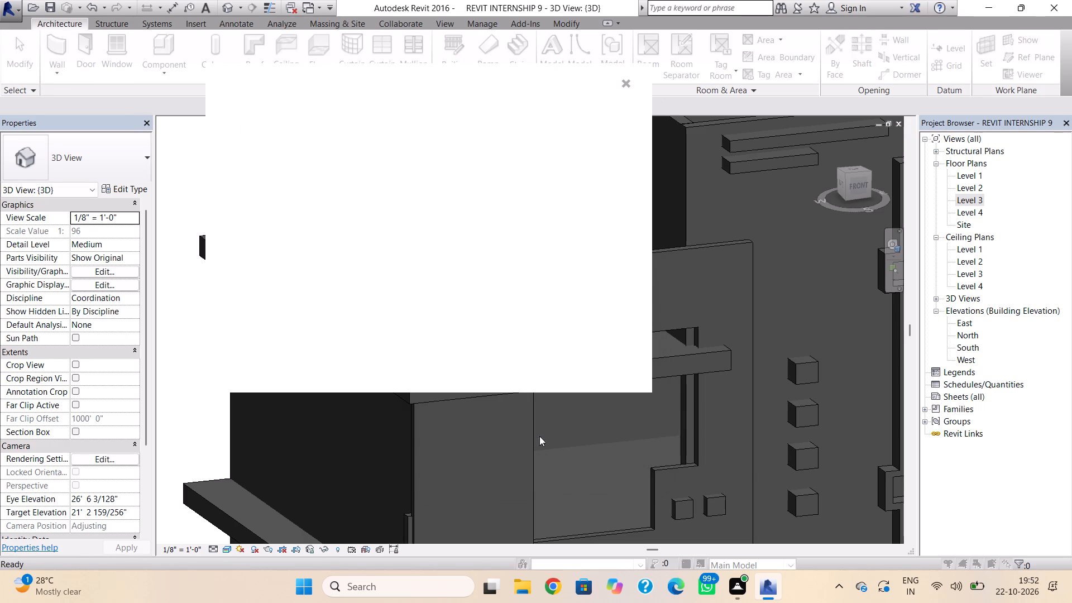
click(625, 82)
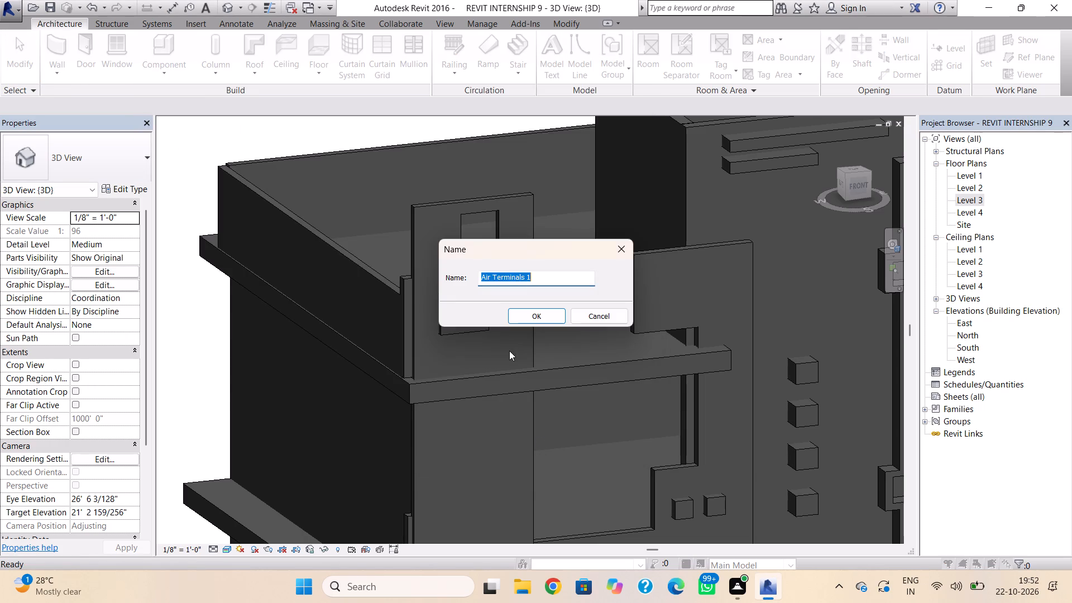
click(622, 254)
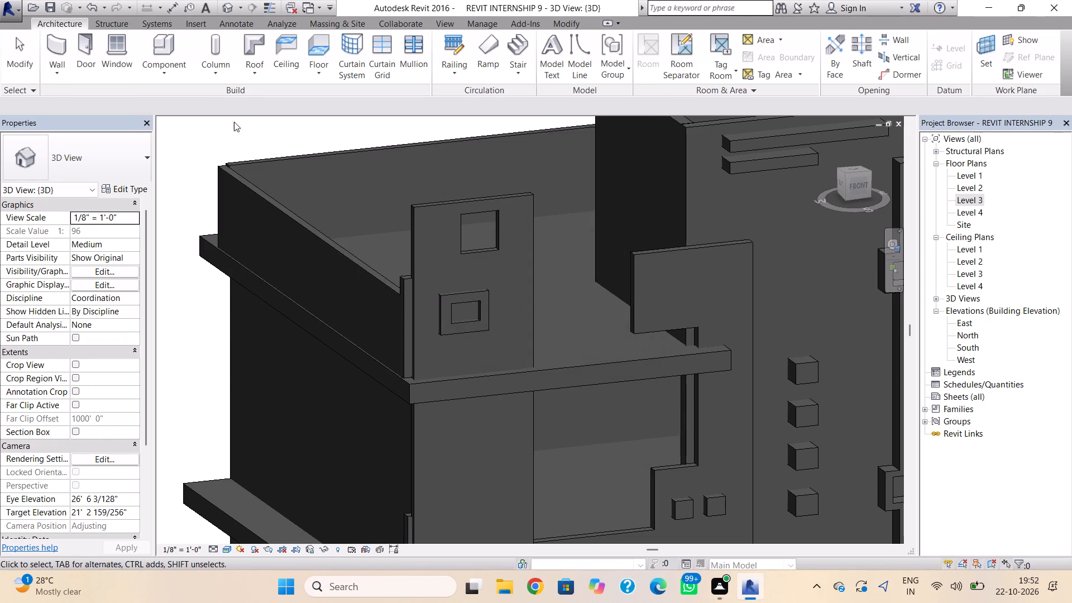
Start a new in-place model in the Walls category, accepting the default name.
click(43, 20)
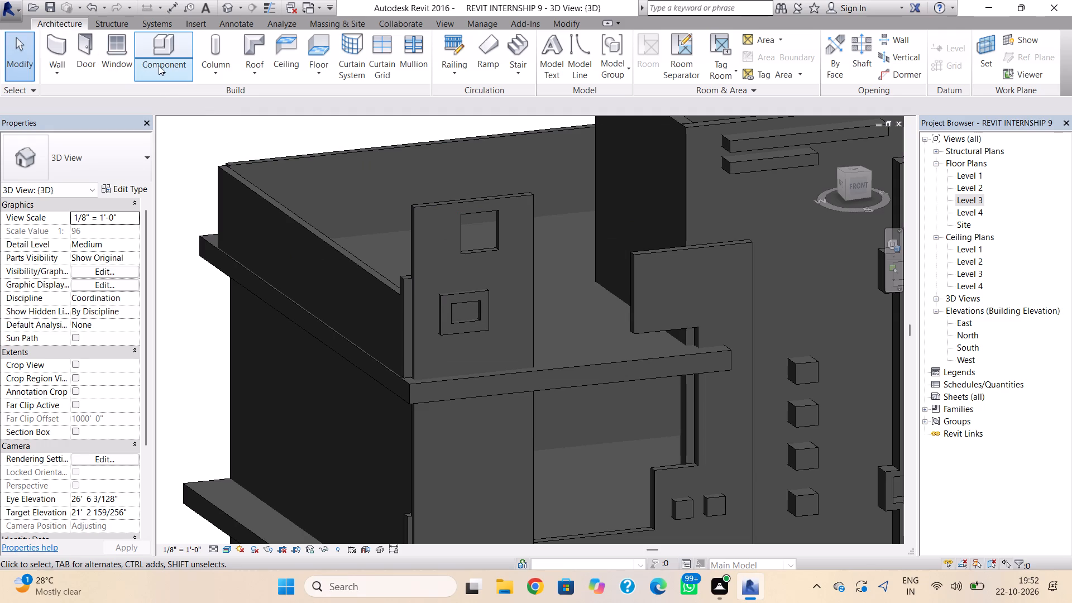
click(161, 66)
click(166, 128)
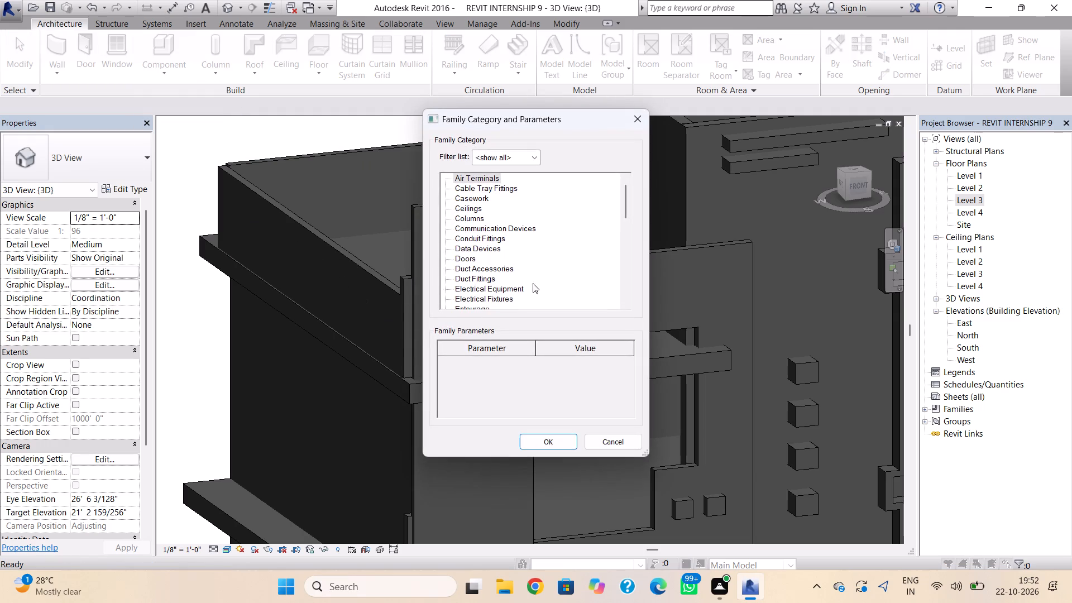
drag(629, 208, 620, 290)
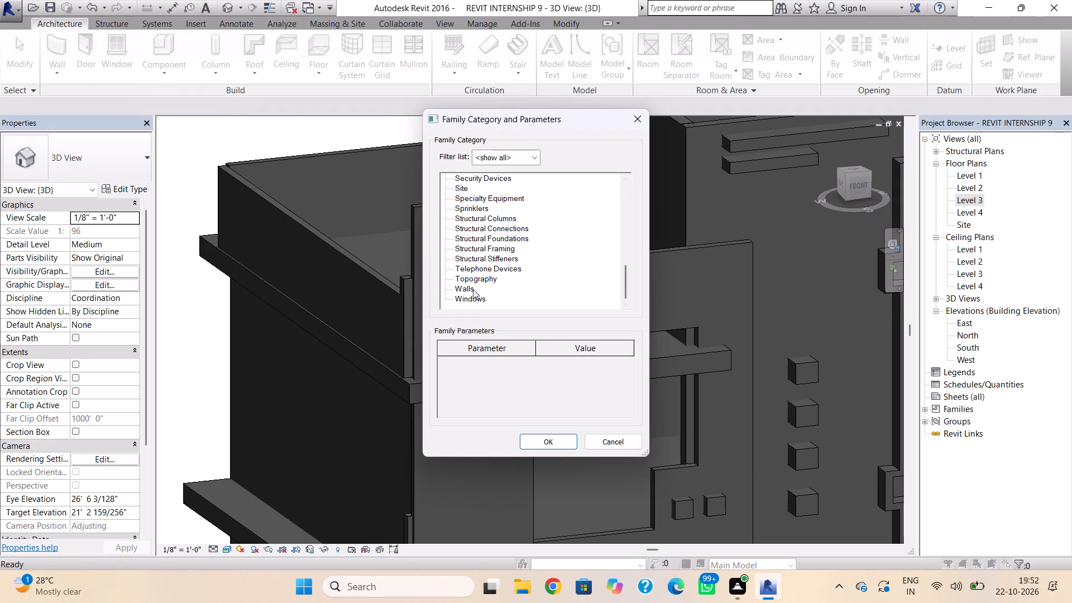
click(466, 287)
click(556, 442)
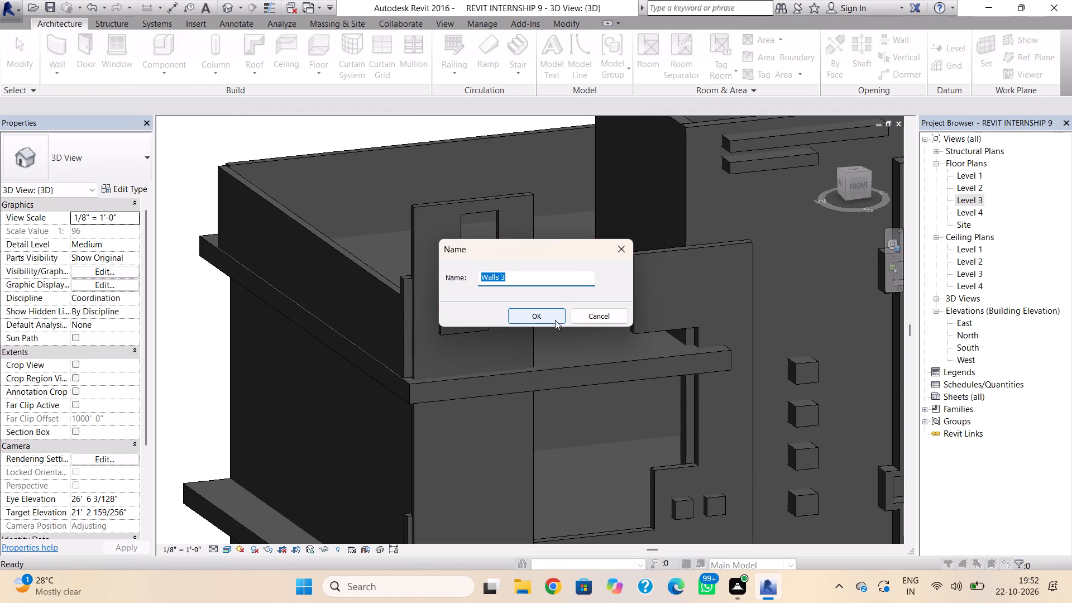
click(553, 314)
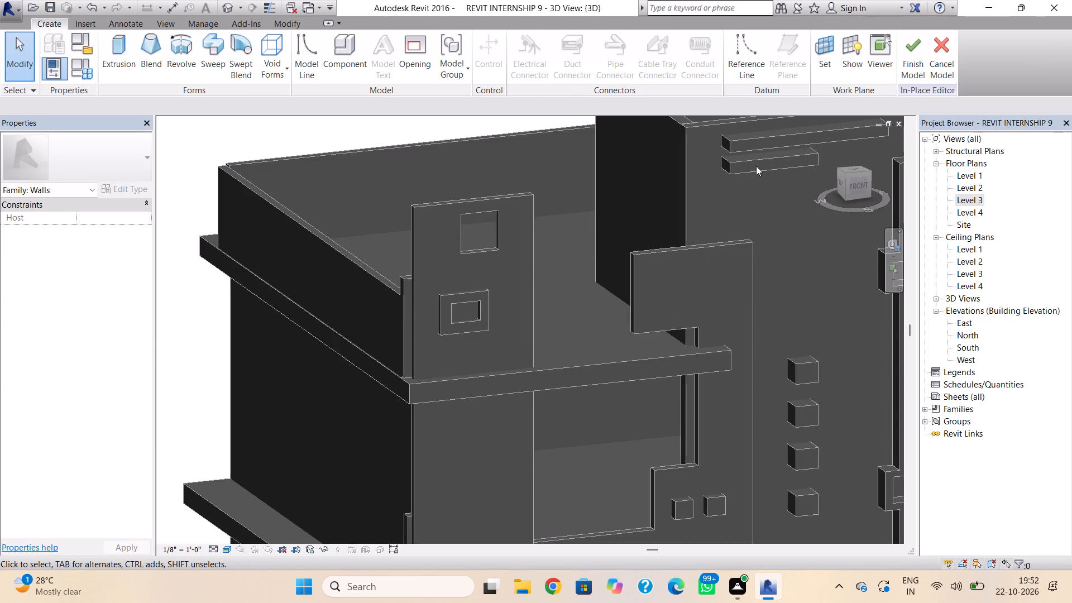
Set the work plane by picking the face of the notched Generic - 6" facade wall.
click(858, 186)
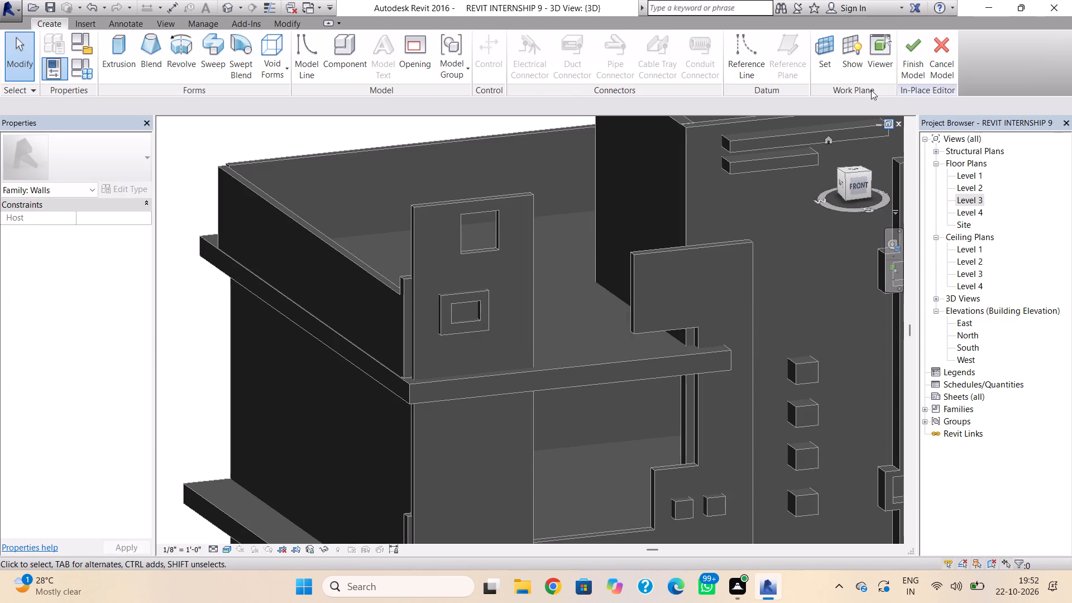
click(835, 58)
click(499, 322)
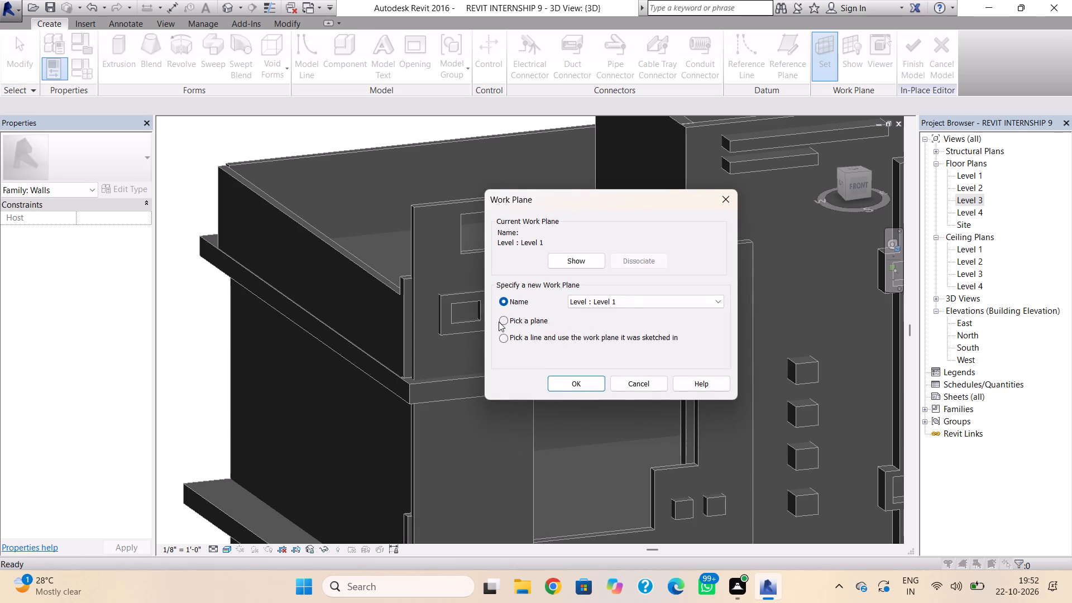
click(501, 319)
click(577, 385)
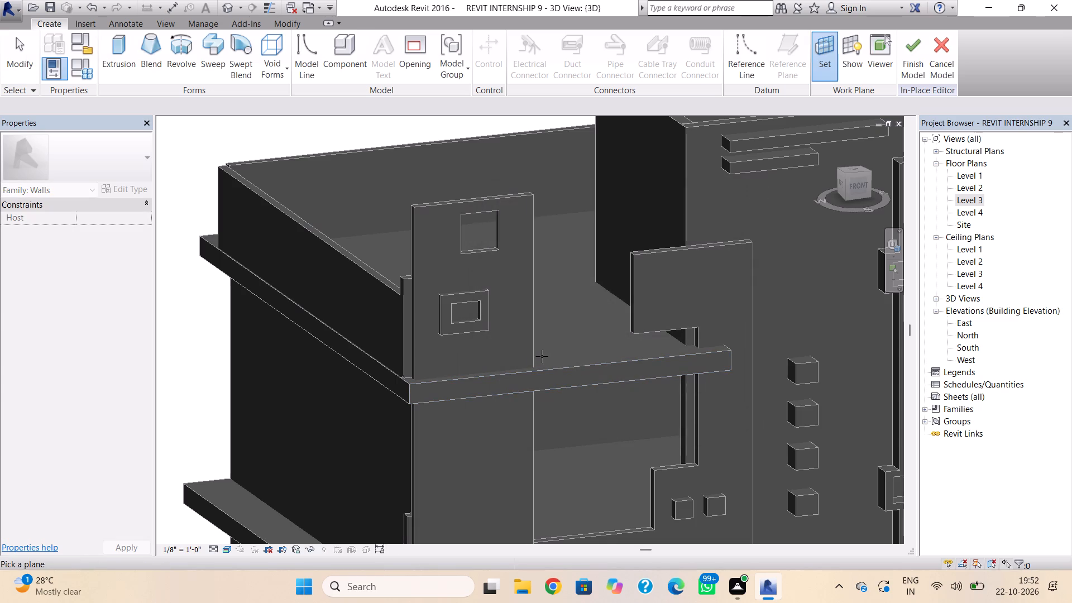
scroll(516, 202, down, 2)
middle_click(516, 202)
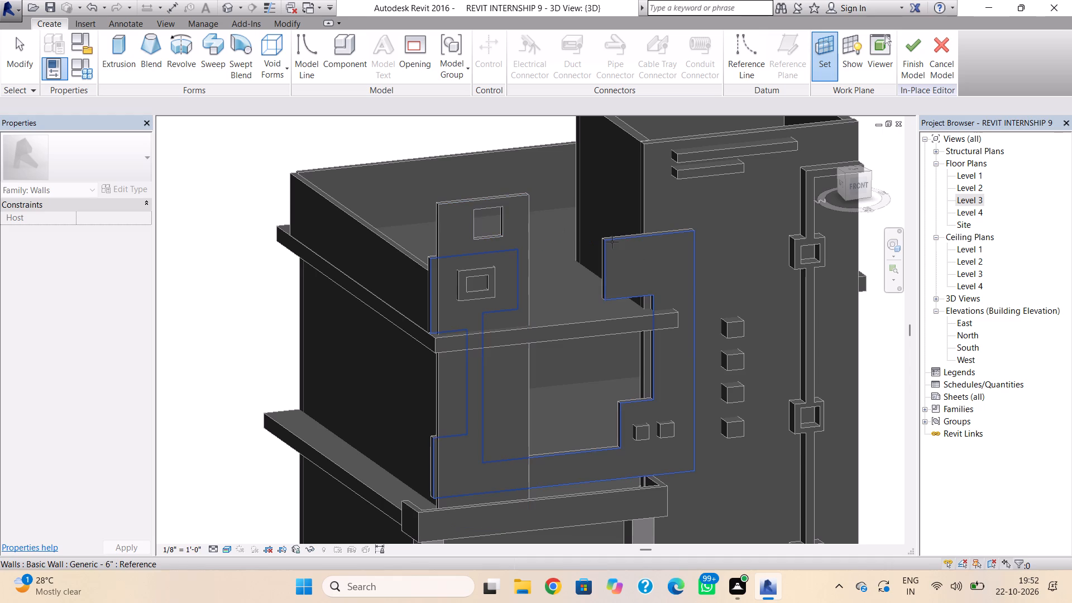
click(612, 242)
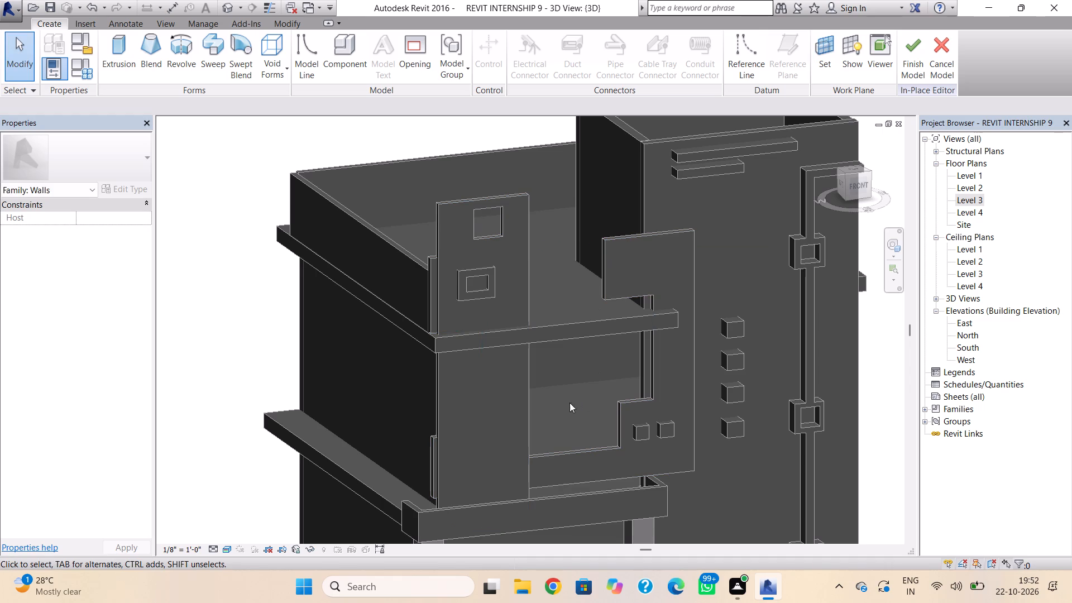
Begin an extrusion with a long, low rectangle about 9' 11" wide, resting on the front top edge of the Level 3 roof slab.
click(104, 49)
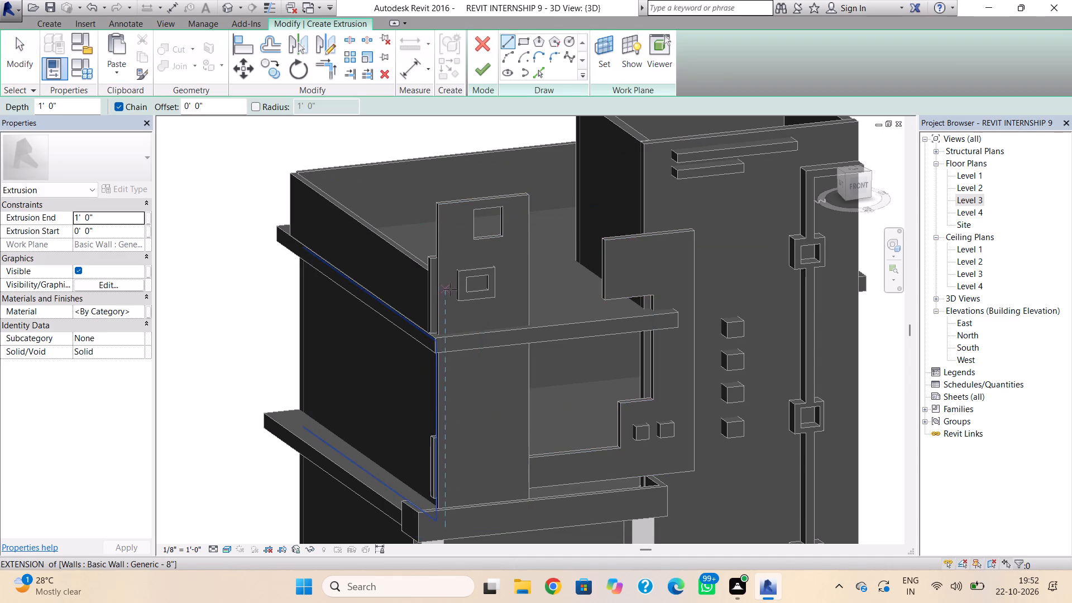
shift+right_drag(452, 289, 403, 234)
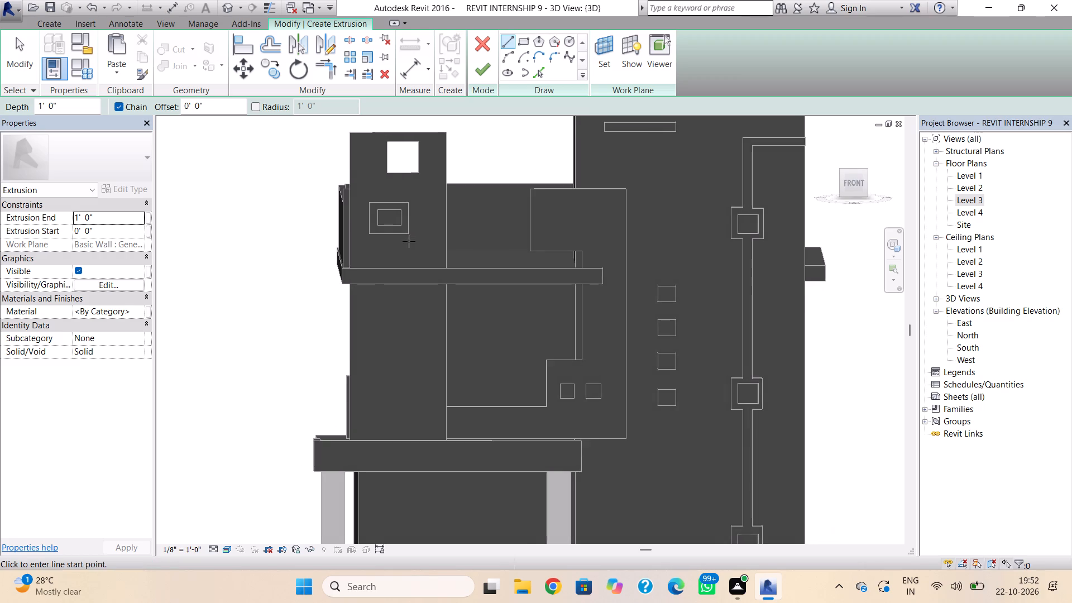
scroll(409, 242, up, 1)
click(525, 42)
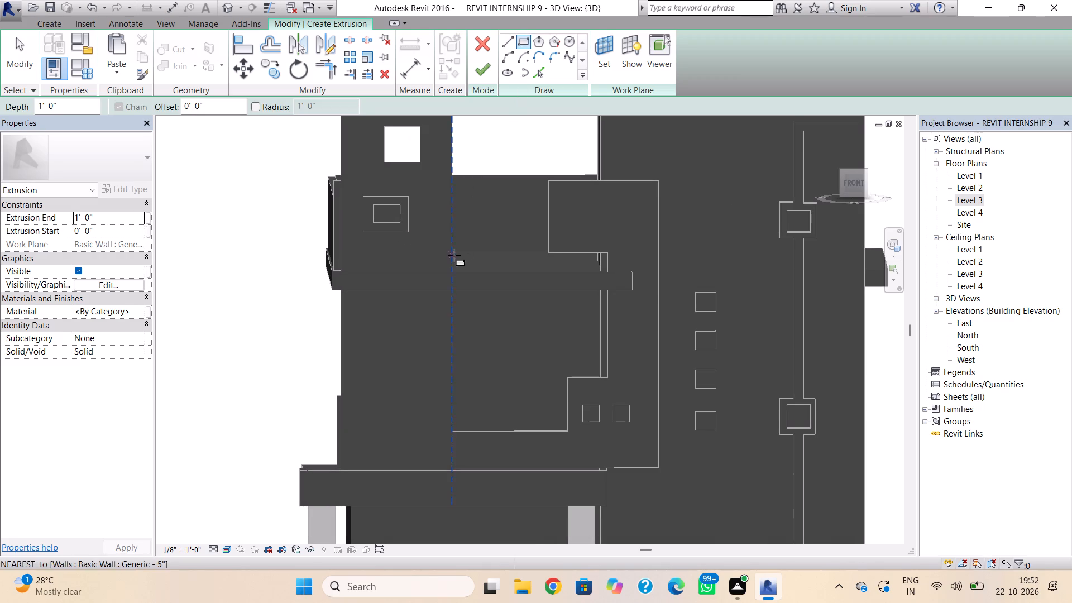
click(433, 248)
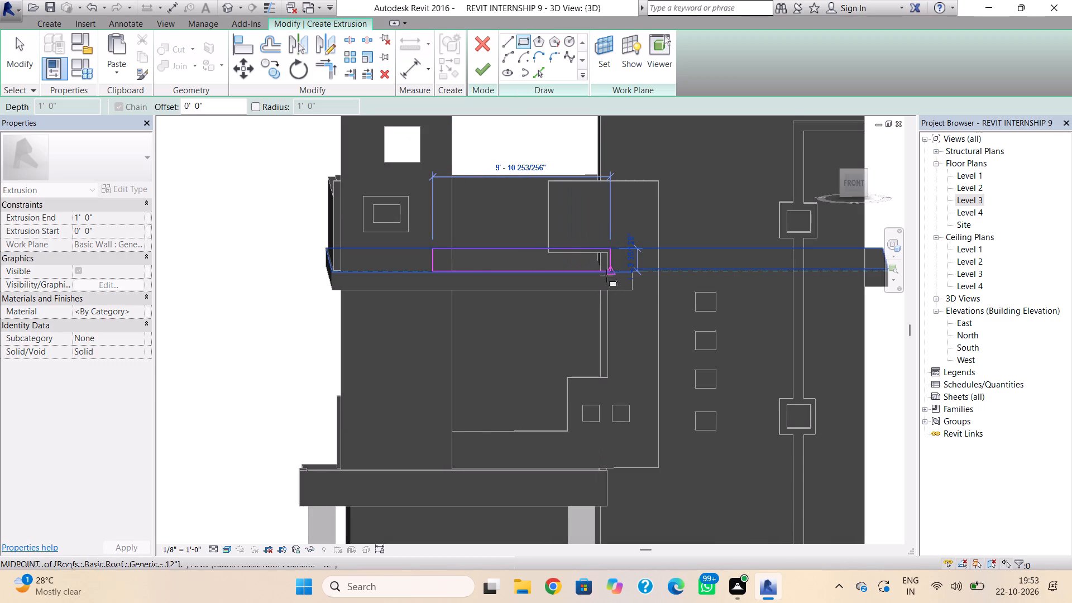
click(611, 270)
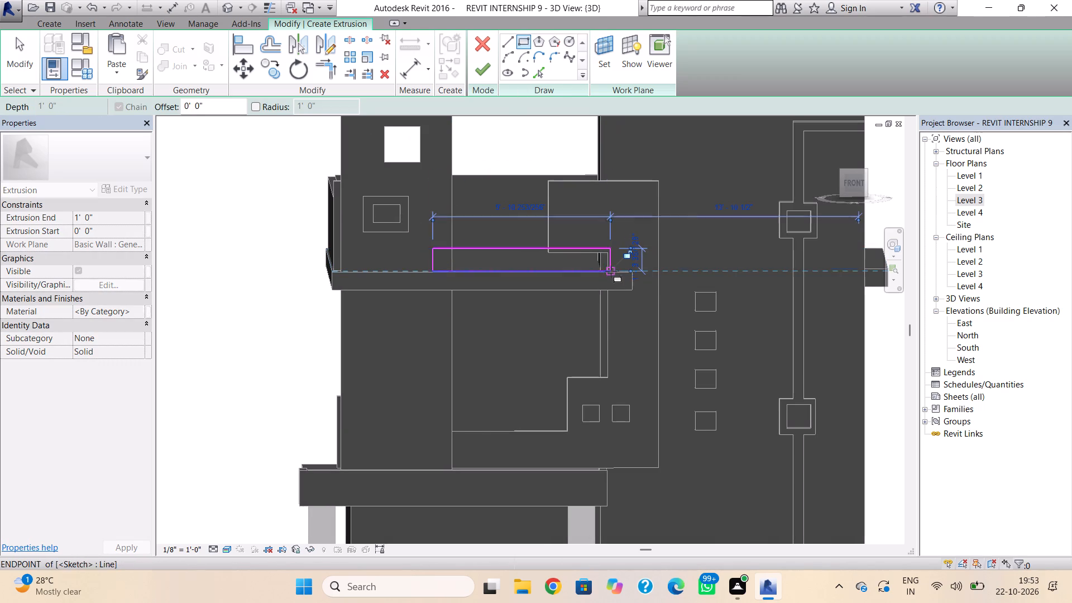
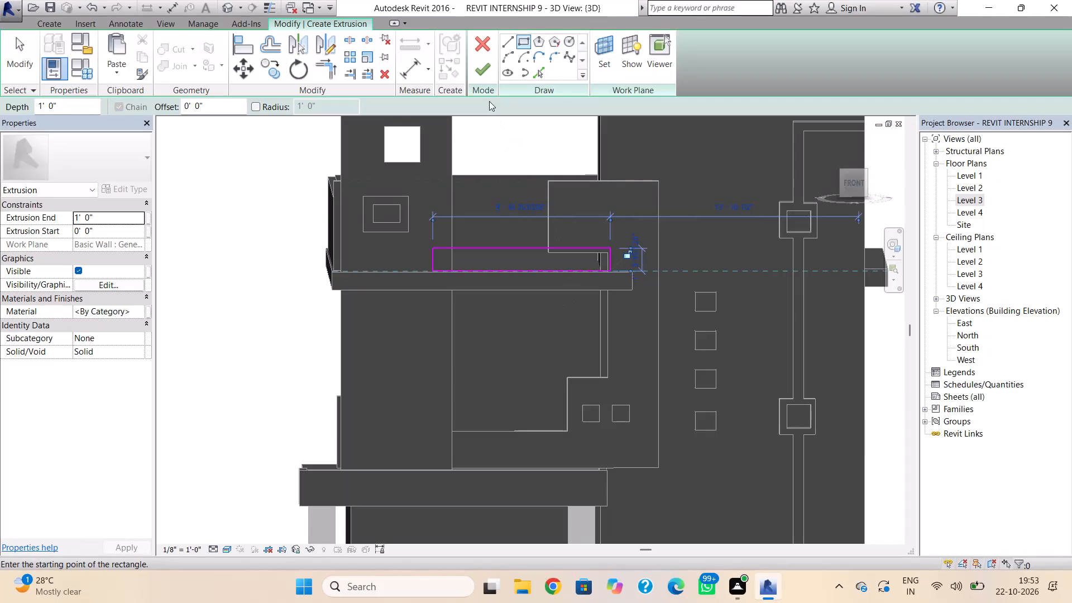
Finish the rectangular extrusion at 1' 0" depth and complete the in-place wall model on the roof slab's front edge.
click(486, 70)
key(Escape)
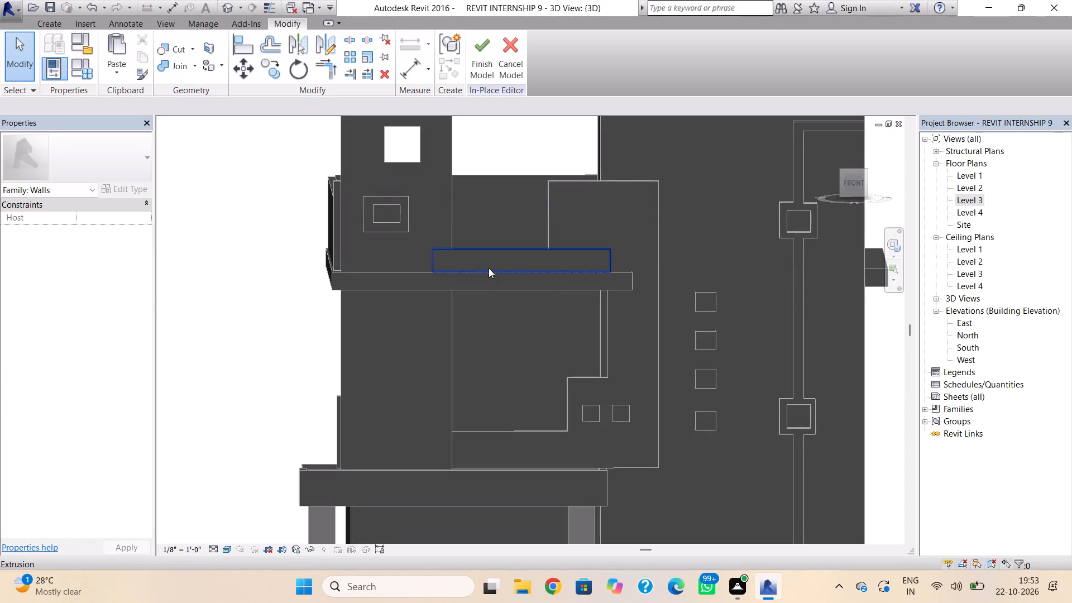
shift+right_drag(460, 294, 549, 333)
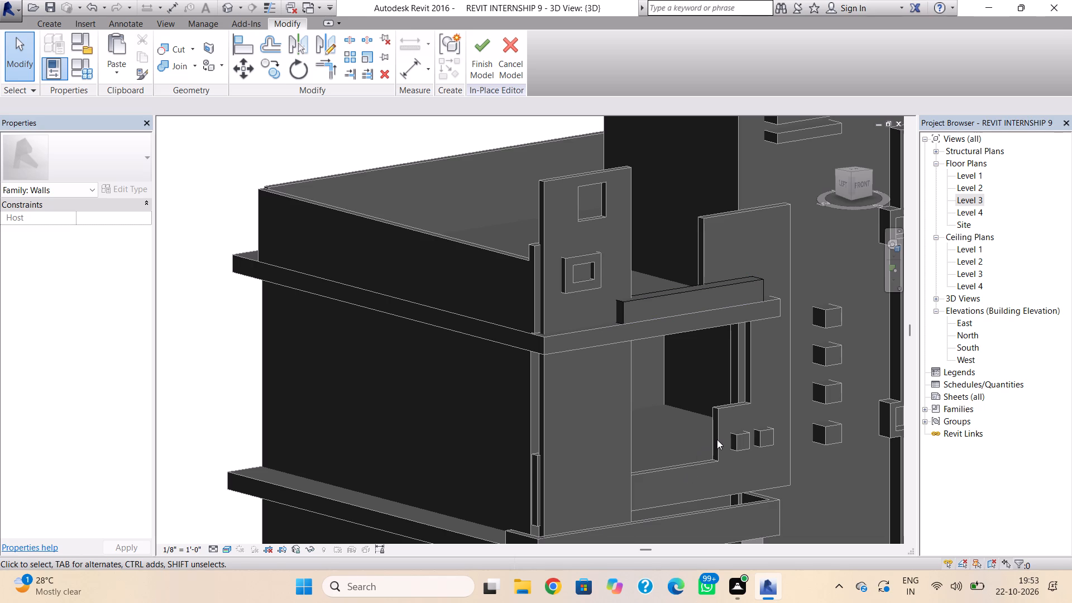
key(Escape)
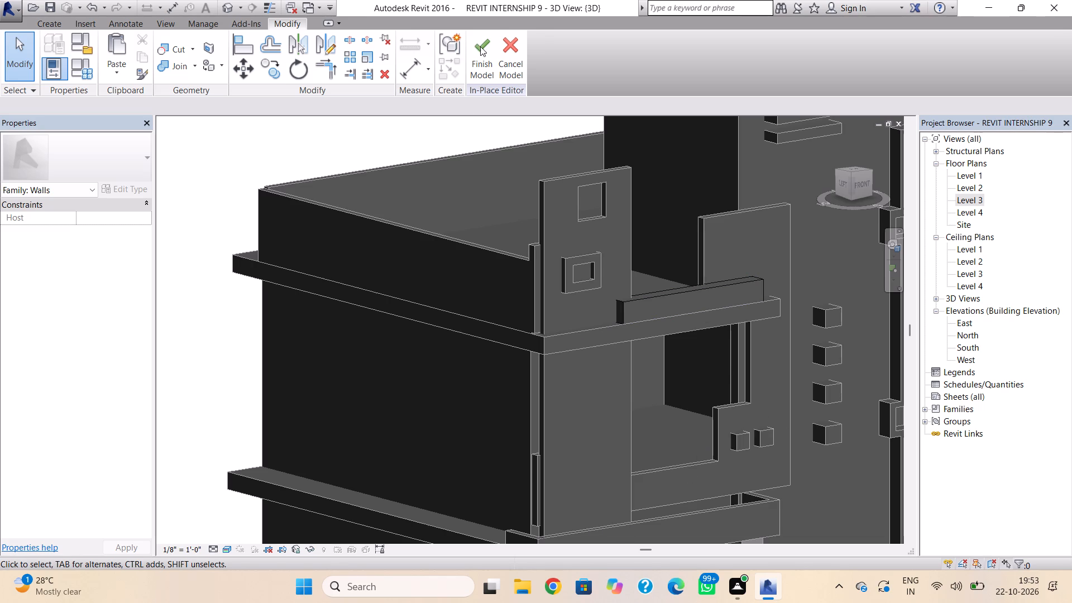
click(480, 46)
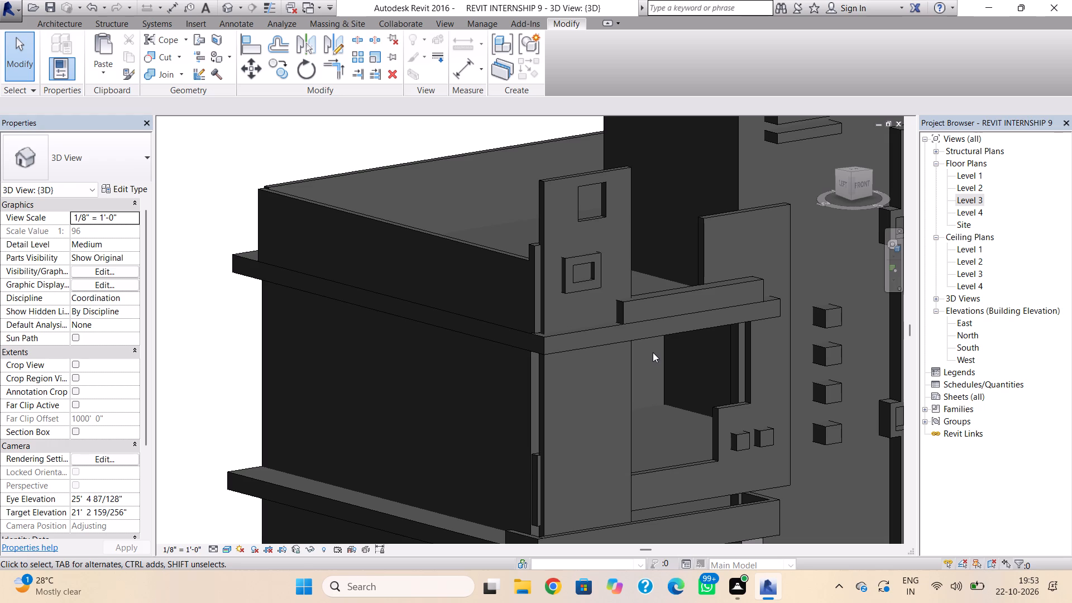
In the Level 3 plan, move the roof footprint's front boundary line back to the facade wall's outer face, and try attaching the highlighted walls.
double_click(594, 329)
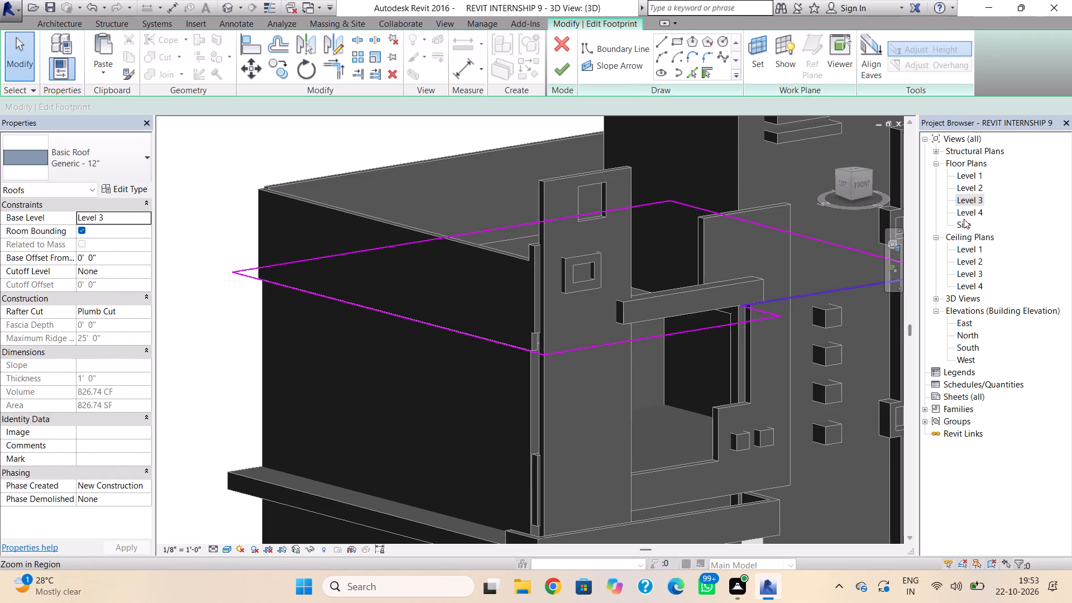
double_click(964, 203)
scroll(563, 418, down, 2)
middle_drag(561, 423, 621, 365)
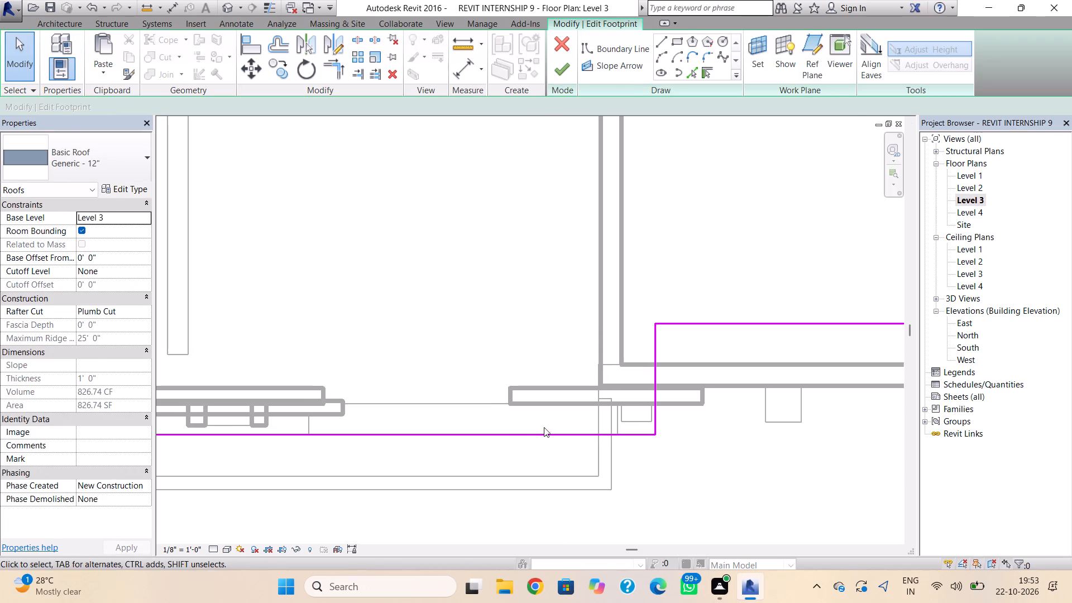
click(470, 437)
key(Up)
key(Up)
key(Up)
key(Up)
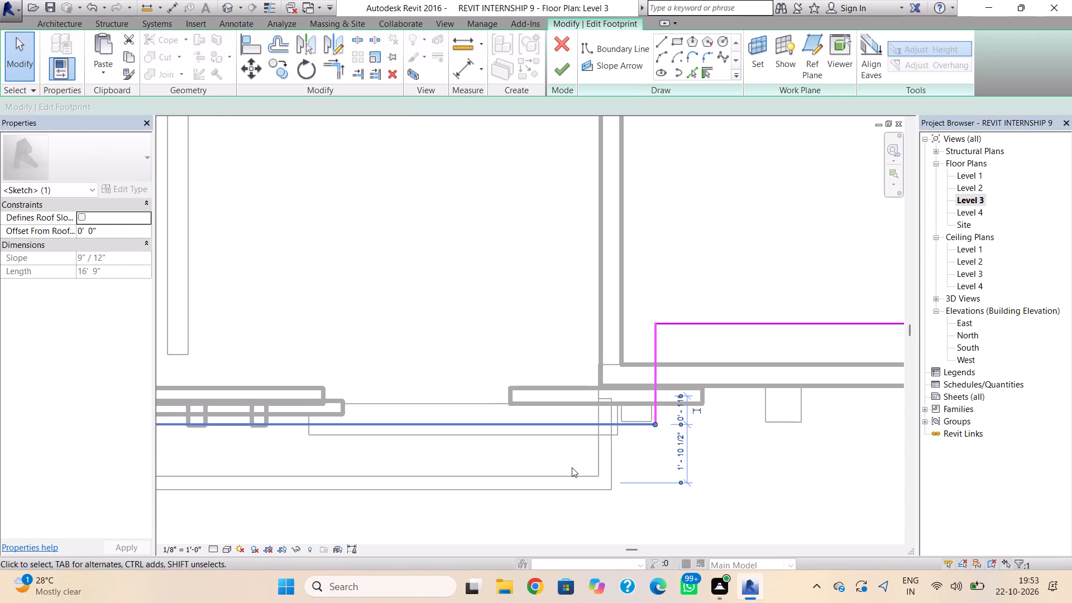
key(Up)
key(Up)
key(Up)
key(Up)
key(Up)
key(Up)
key(Up)
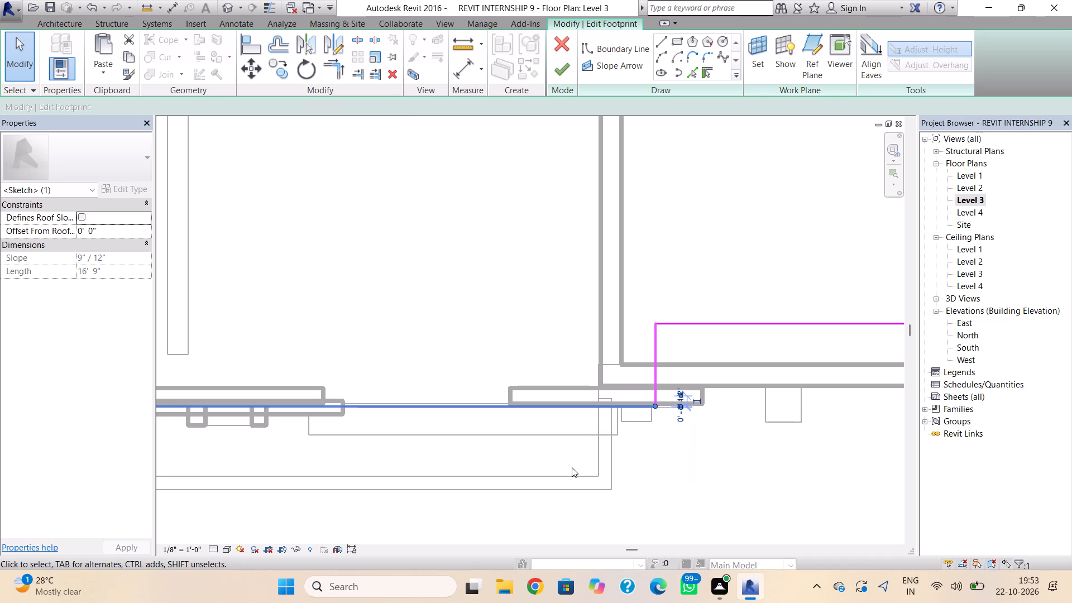
key(Up)
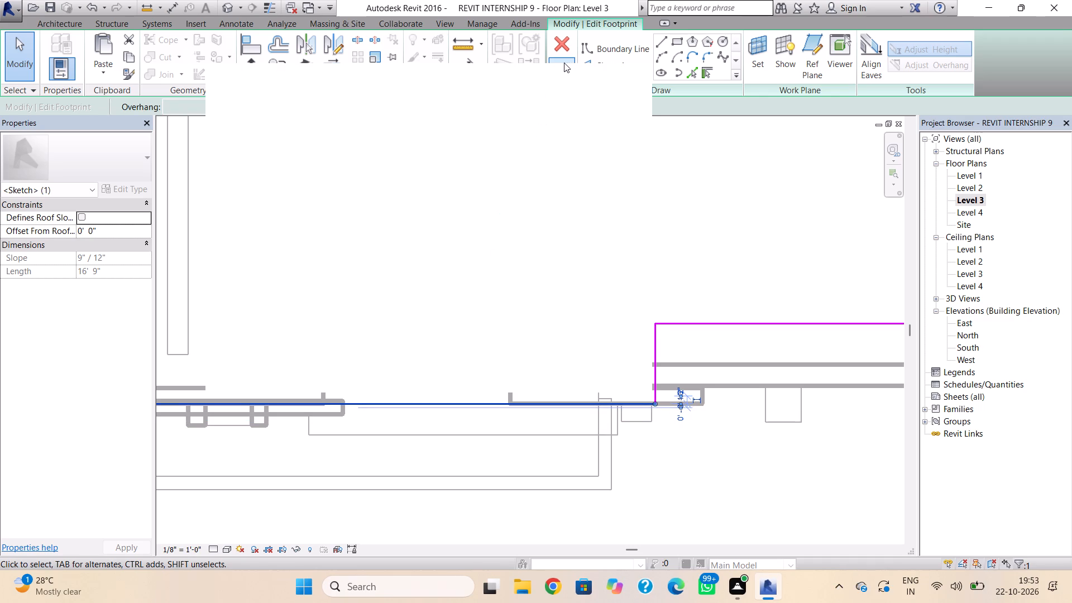
click(564, 63)
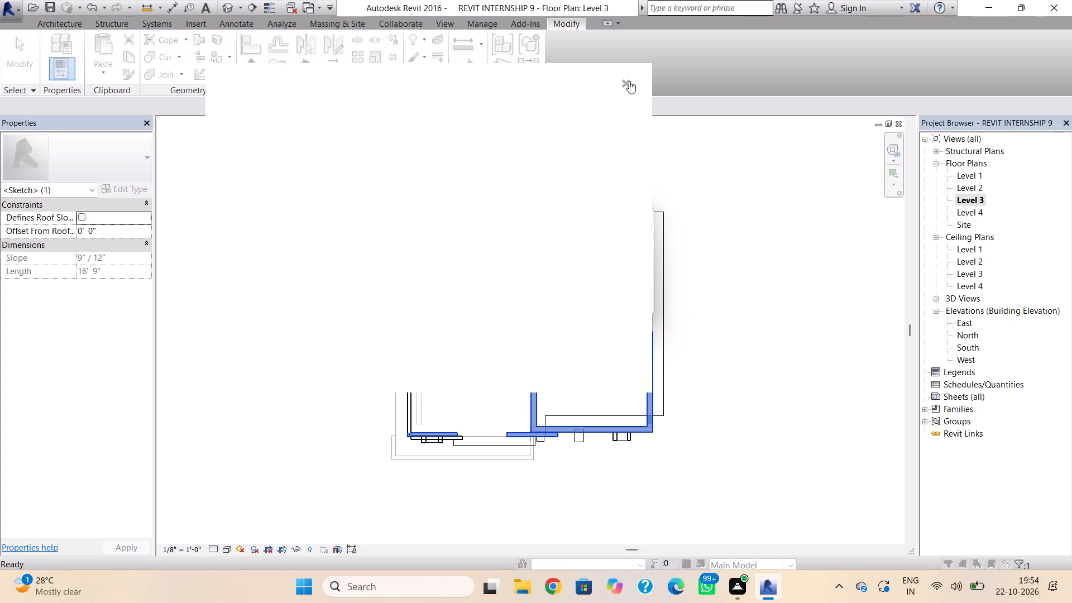
click(626, 87)
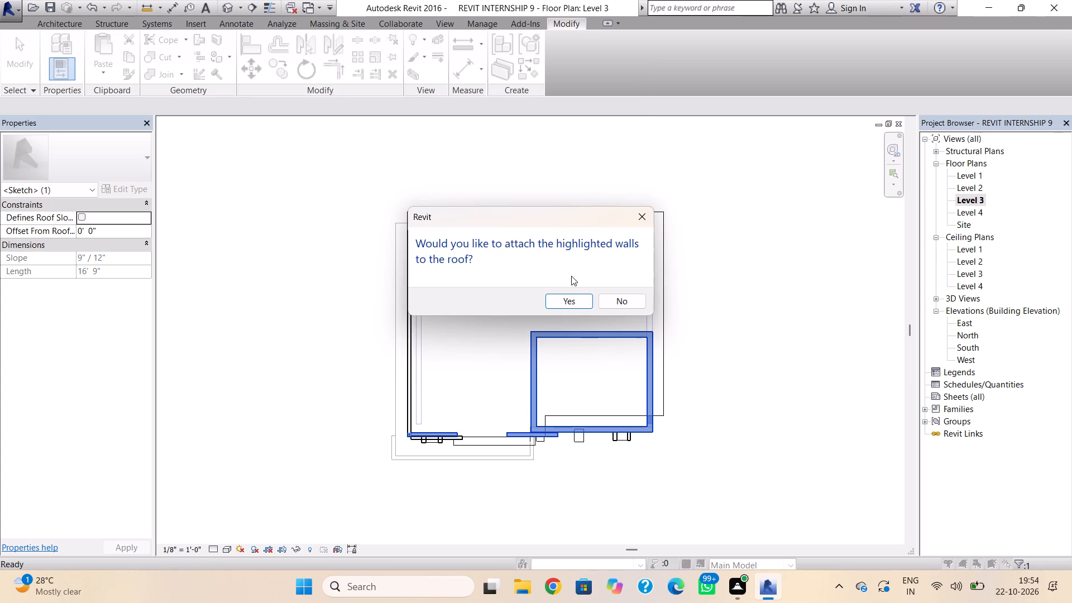
click(570, 295)
click(1011, 549)
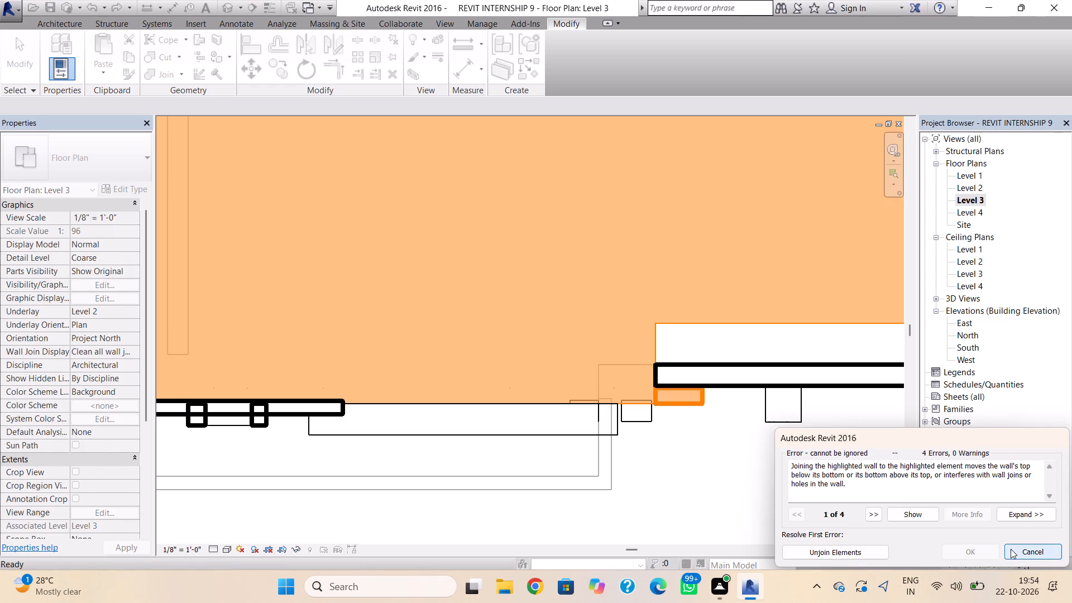
click(224, 8)
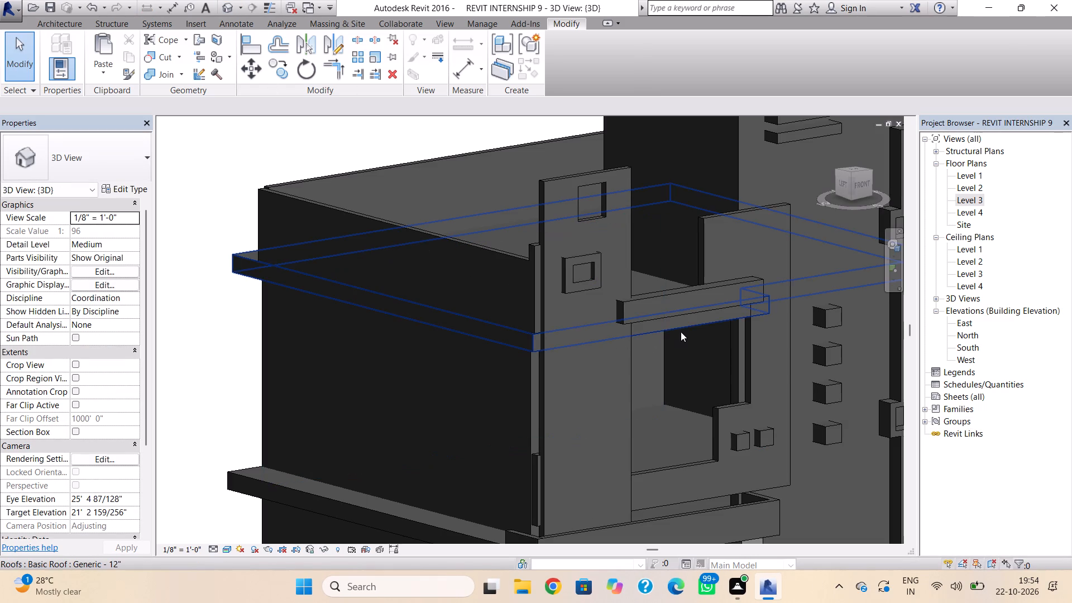
Move the Level 3 roof footprint's front boundary line further back to the facade wall's inner face, and try attaching the highlighted walls.
scroll(681, 332, up, 1)
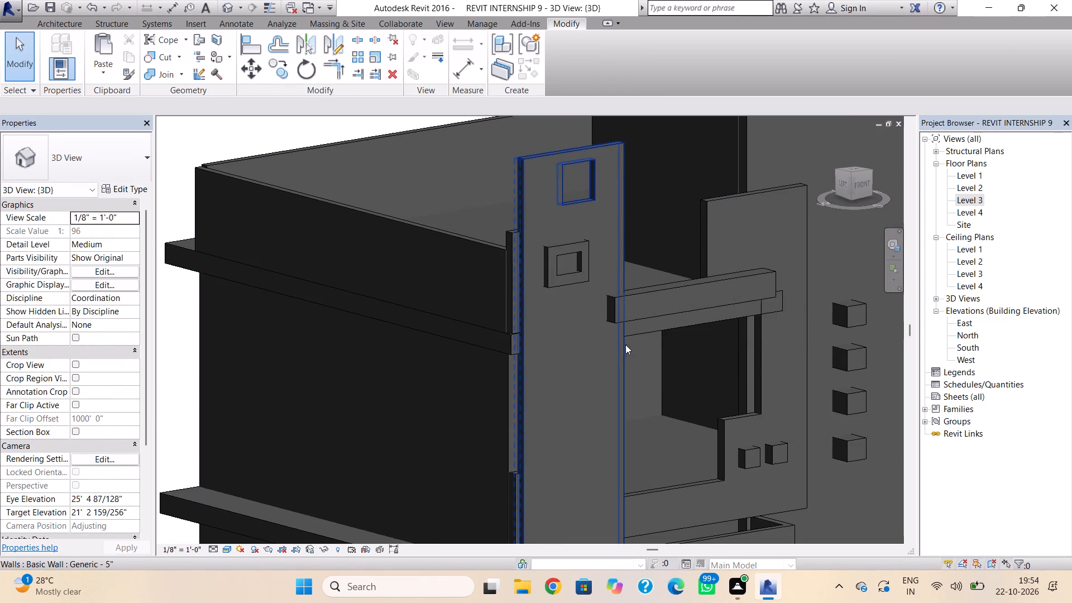
key(Escape)
shift+right_drag(635, 410, 555, 347)
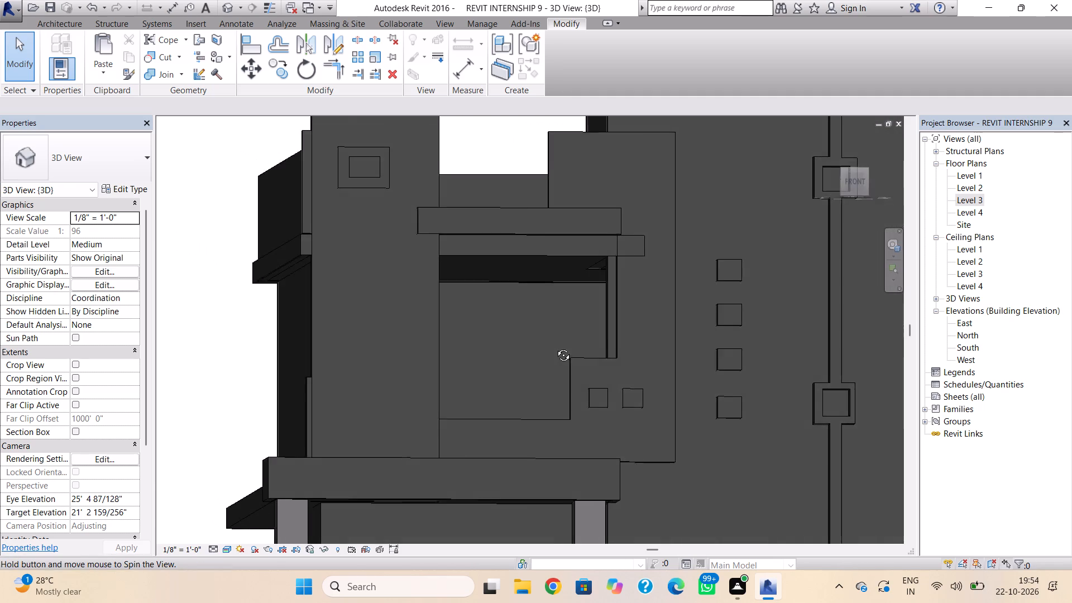
shift+right_drag(555, 347, 544, 358)
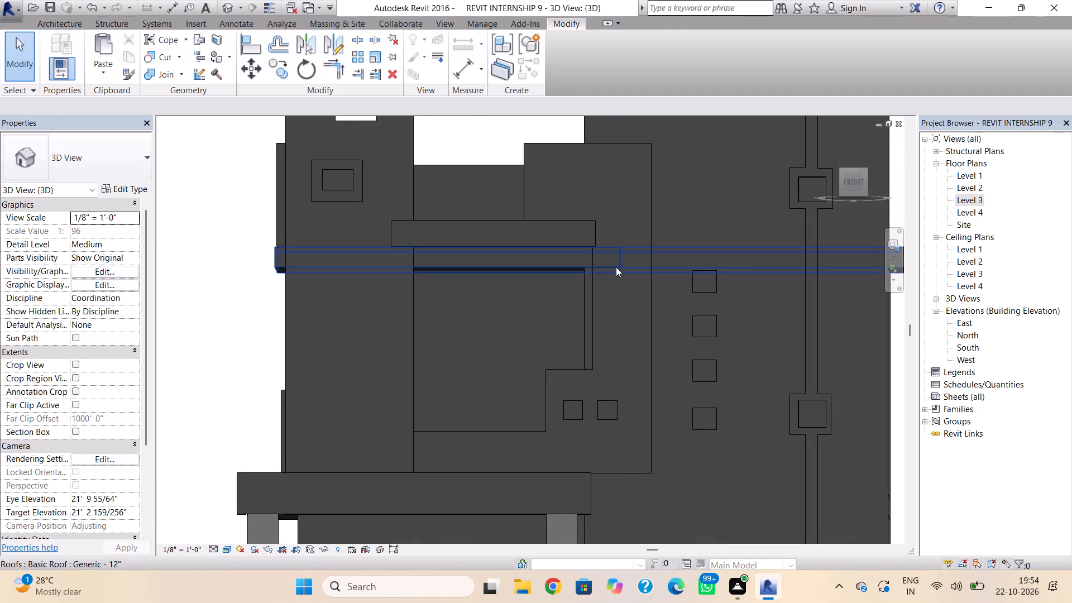
click(616, 266)
double_click(614, 268)
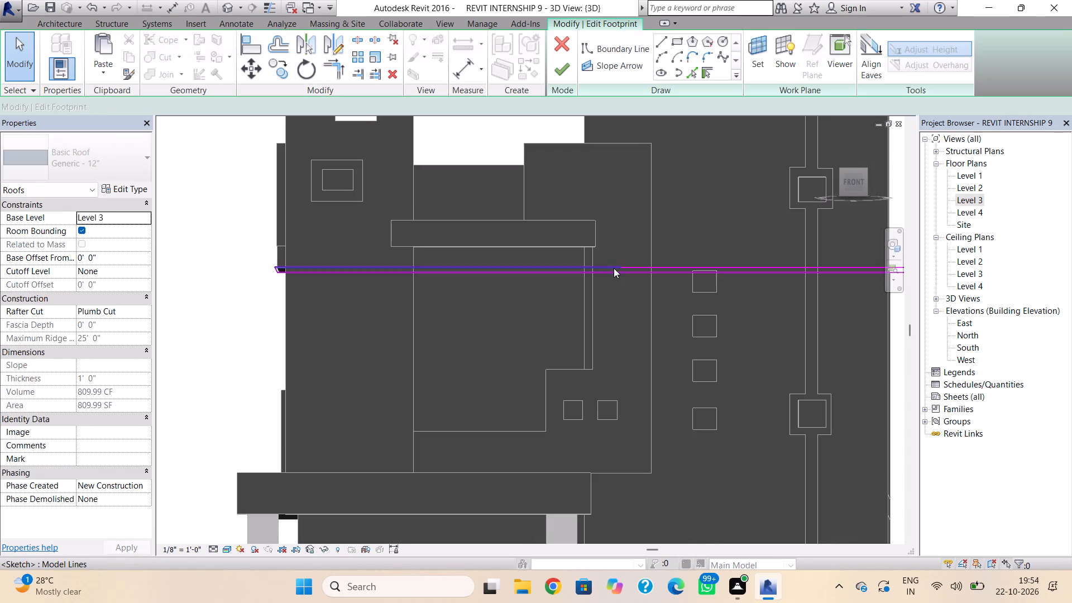
double_click(965, 199)
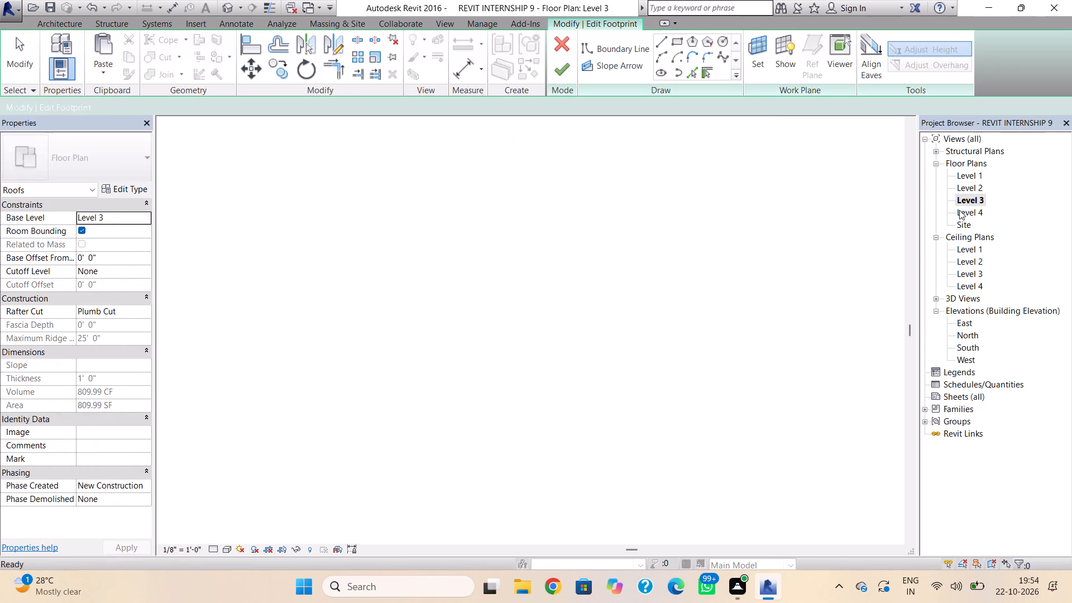
click(516, 398)
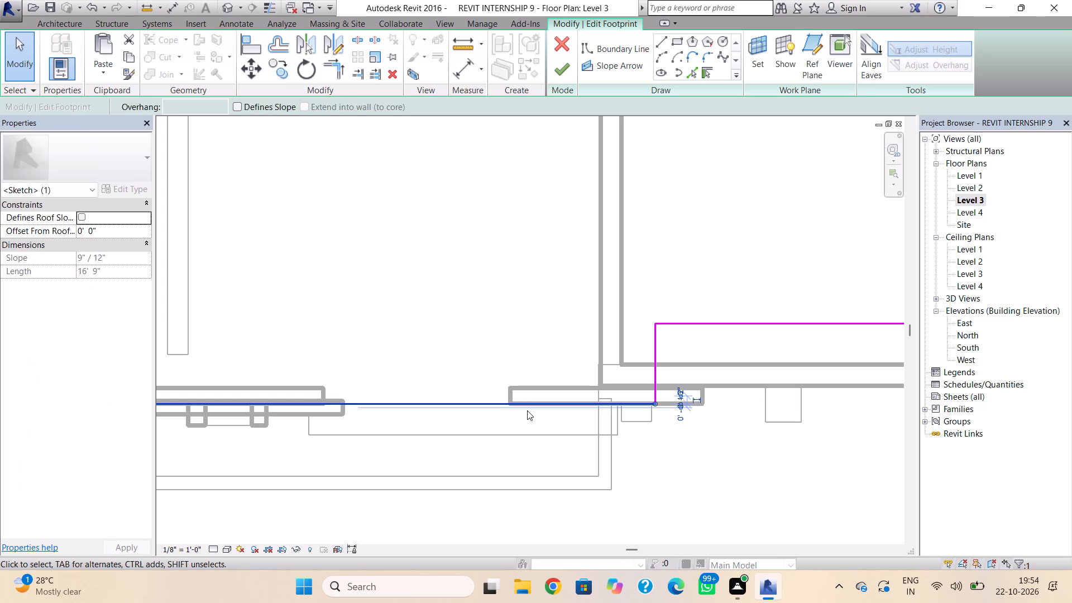
key(Up)
key(Up)
key(Up)
key(Up)
key(Up)
key(Up)
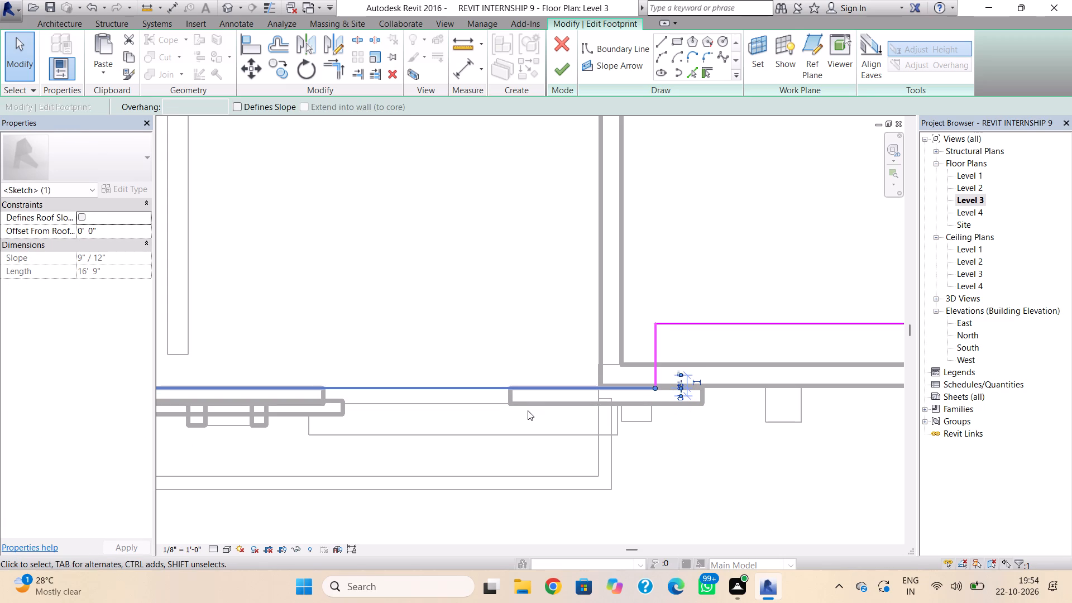
click(558, 76)
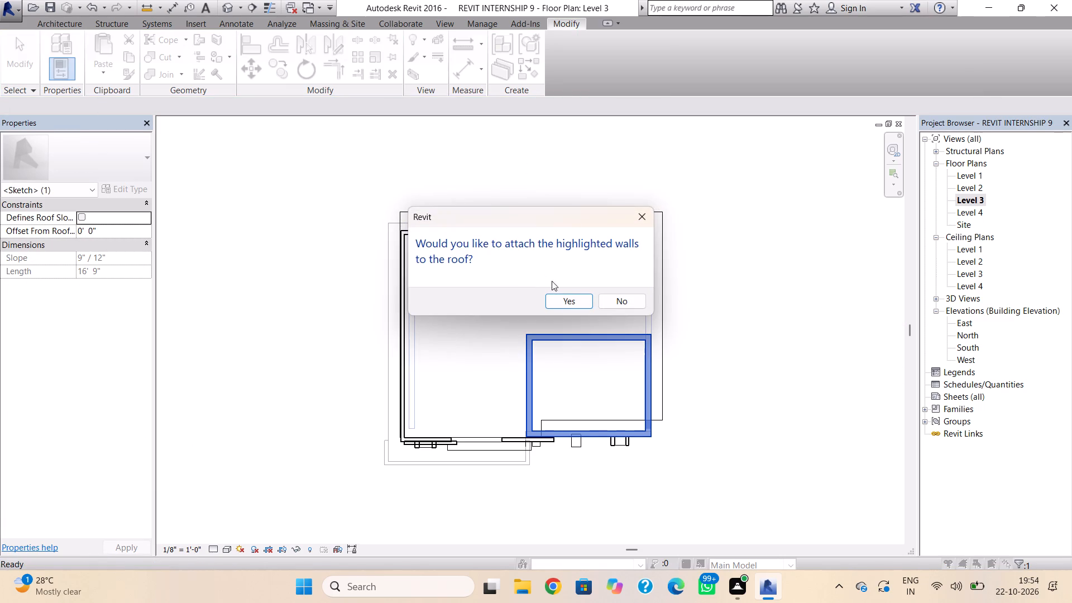
click(561, 291)
click(562, 295)
click(1006, 546)
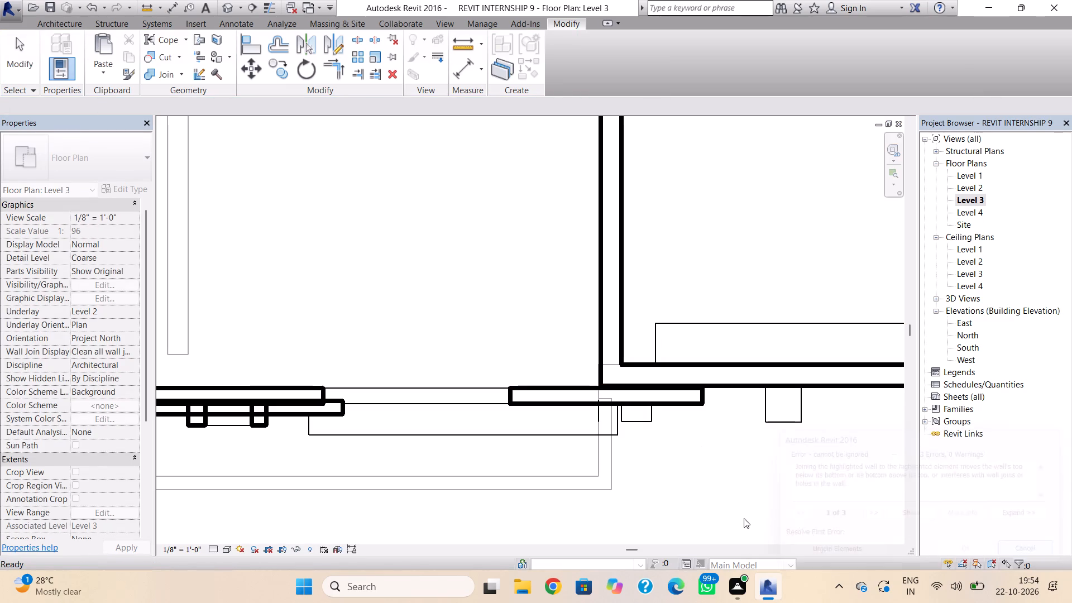
click(233, 4)
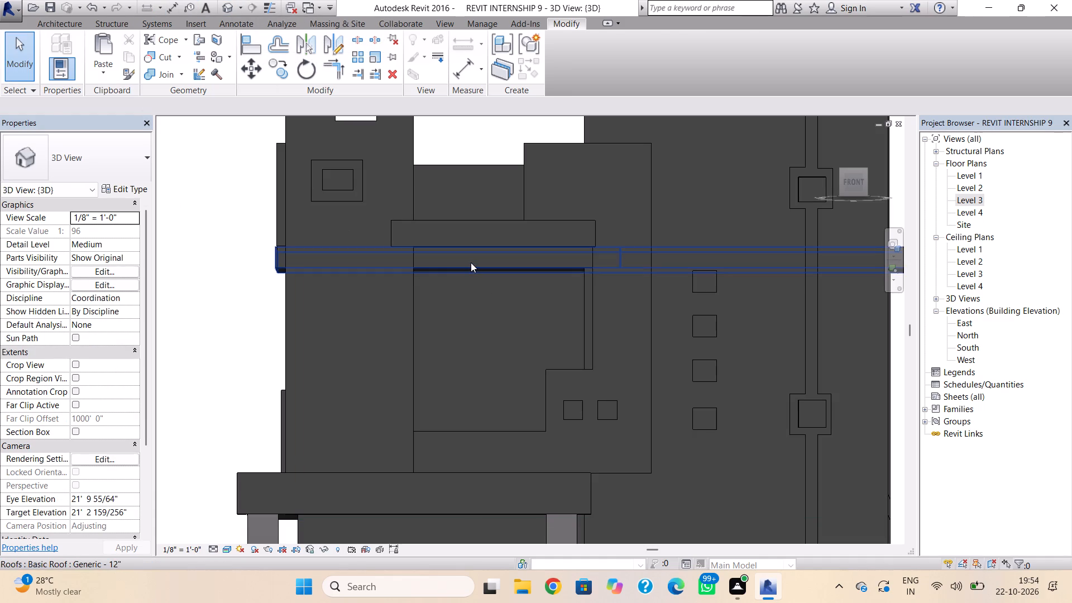
click(471, 262)
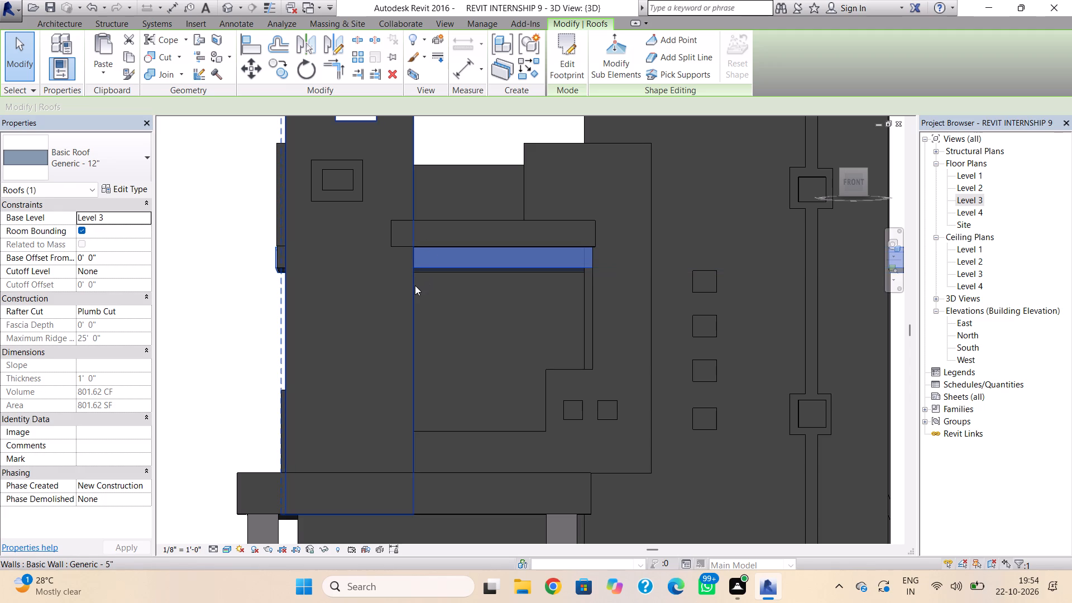
key(Escape)
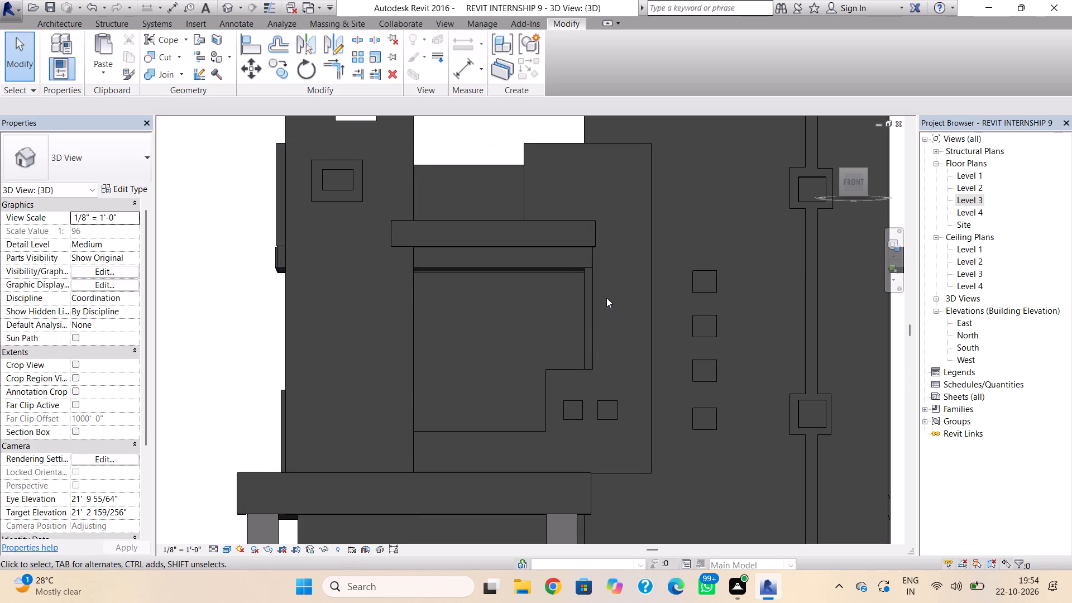
Stretch the right end of the low in-place wall slightly past the edge of the notched facade wall's opening.
click(596, 240)
key(Escape)
click(583, 242)
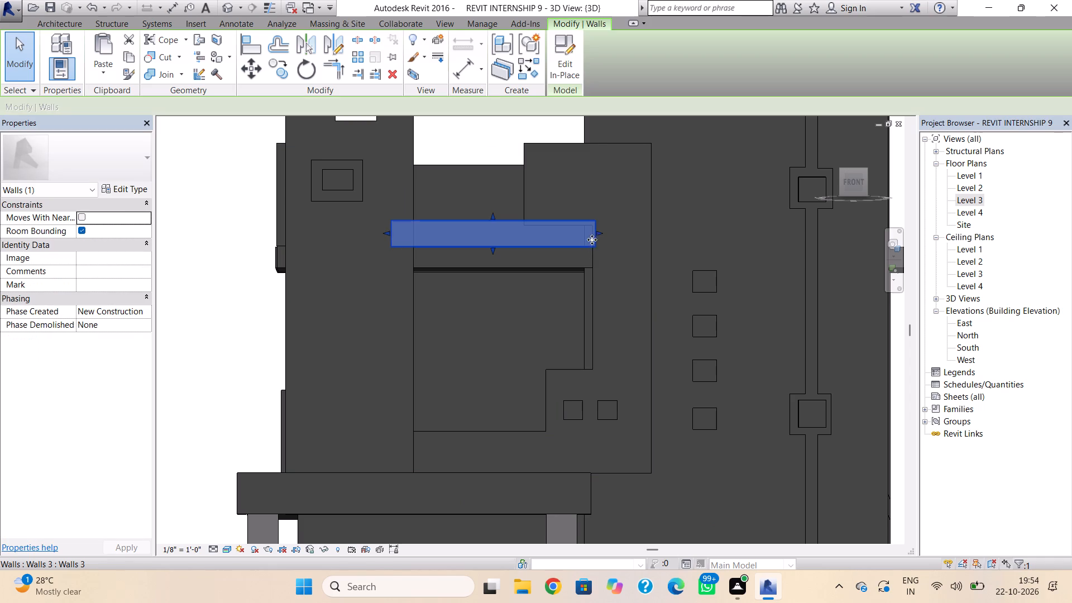
drag(600, 233, 609, 232)
key(Escape)
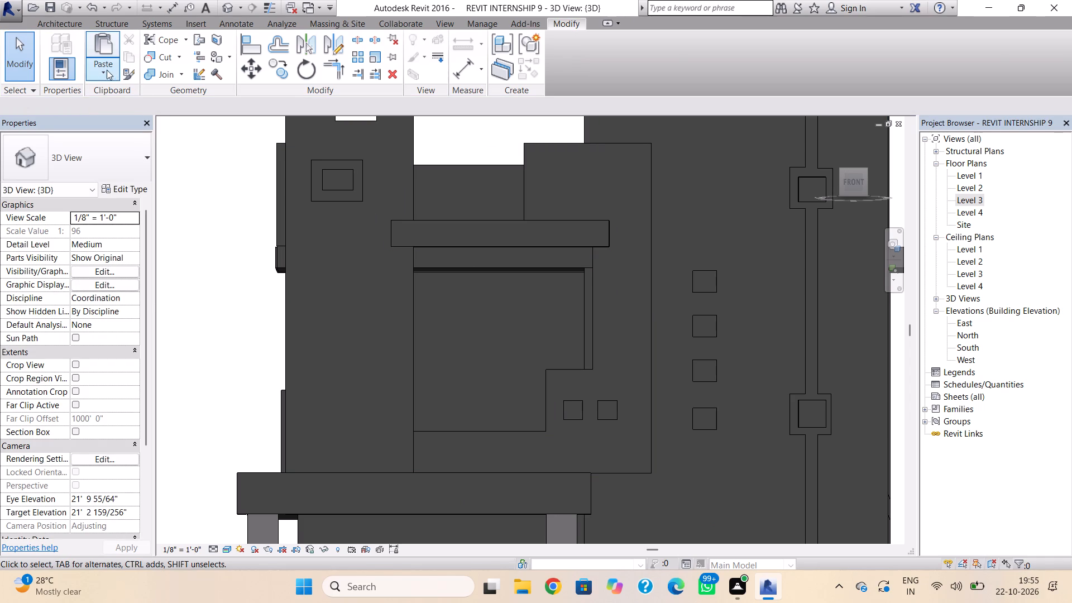
Start a new in-place model in the Walls category, accepting the default name.
click(70, 22)
click(157, 71)
click(191, 128)
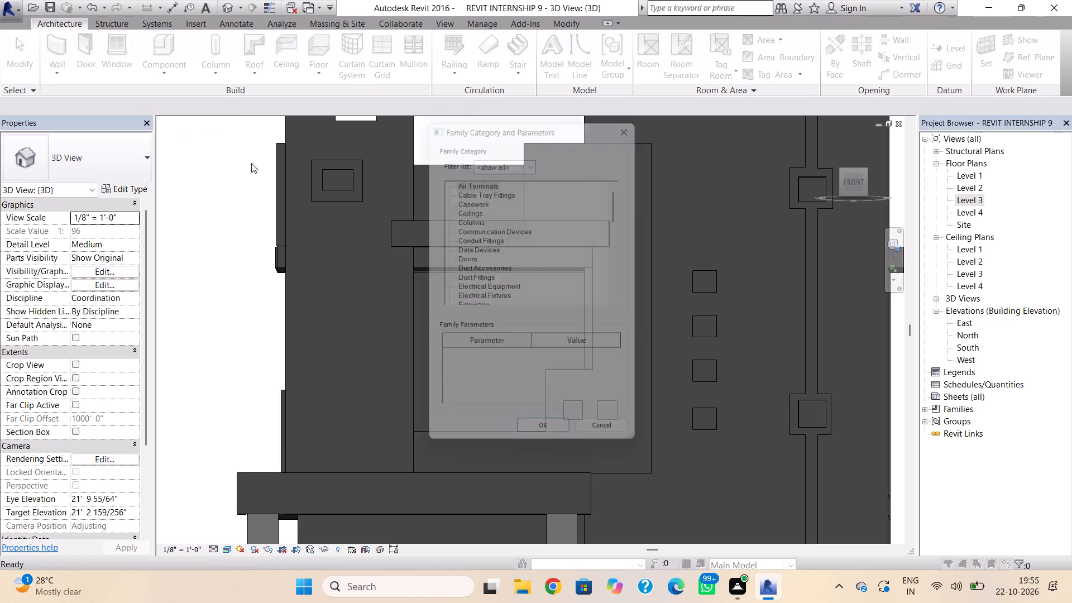
drag(627, 202, 618, 304)
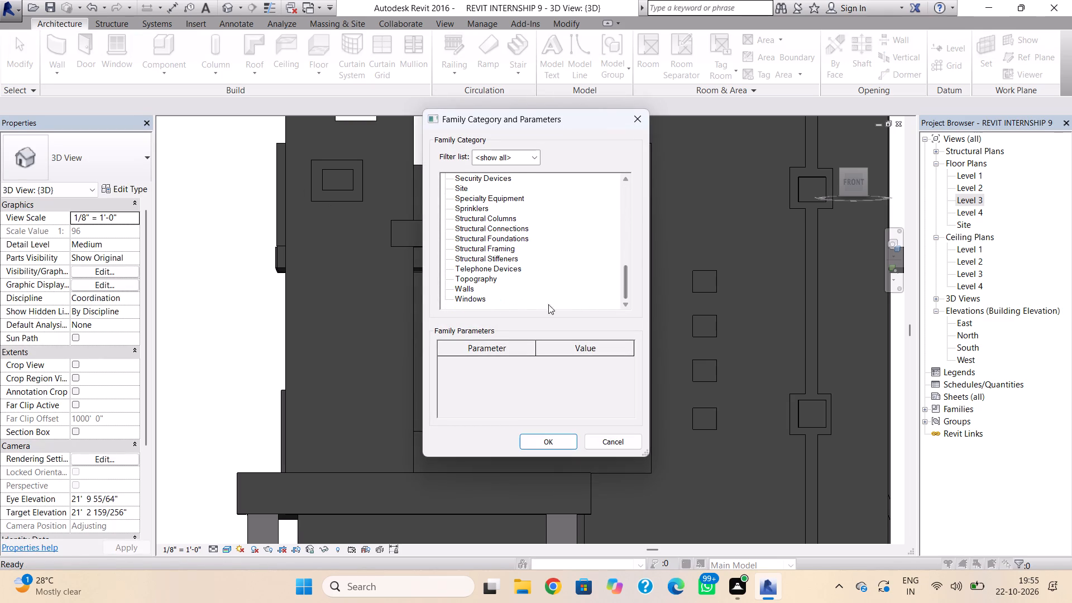
click(474, 289)
click(471, 289)
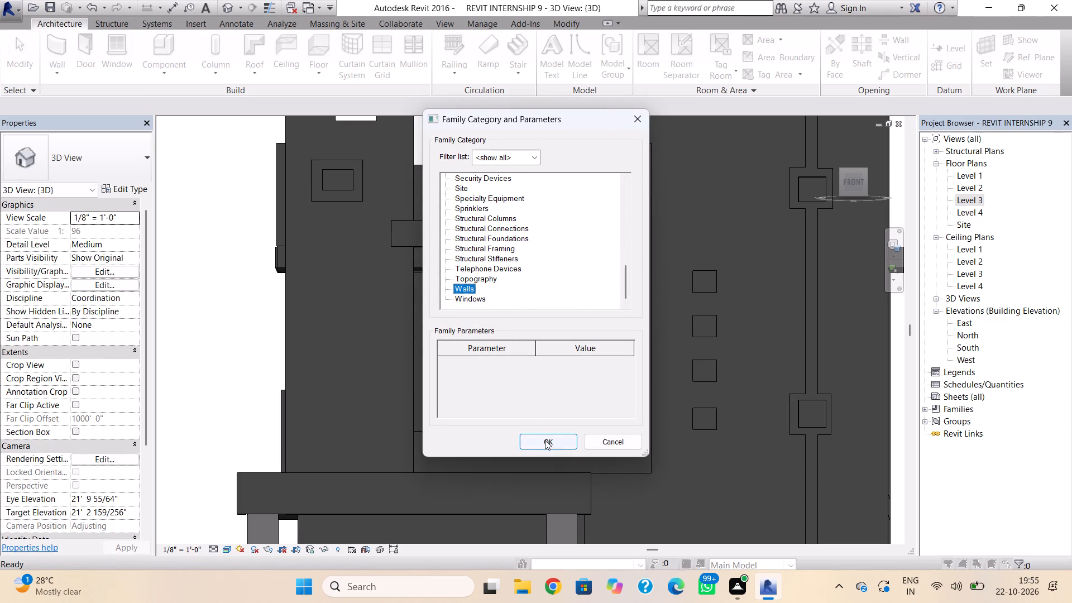
click(545, 440)
click(539, 313)
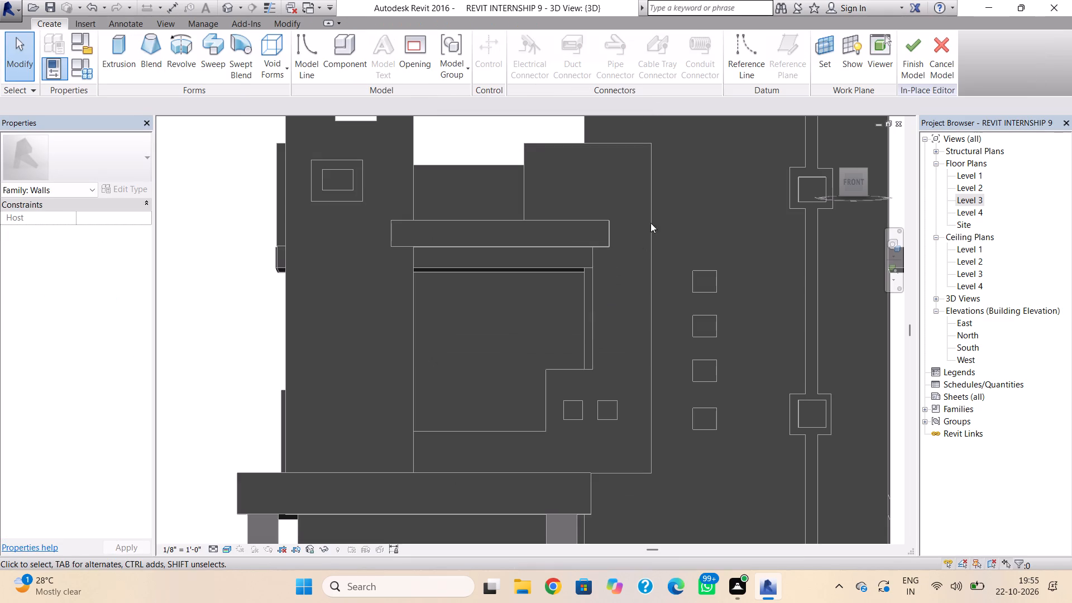
Set the work plane by picking the face of the notched Generic - 6" facade wall.
click(833, 58)
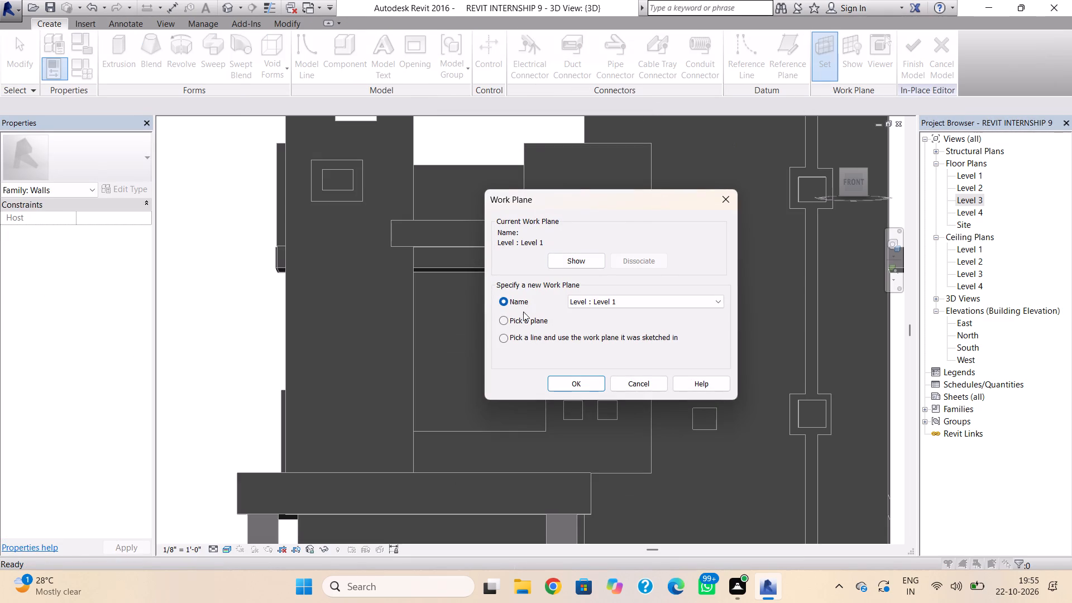
click(502, 322)
click(571, 386)
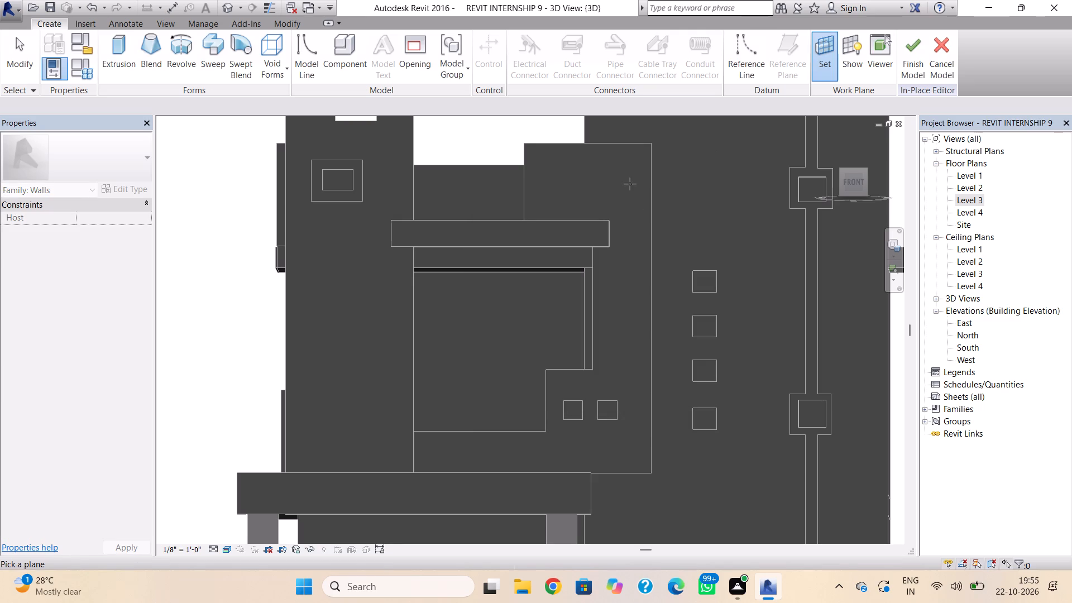
click(626, 146)
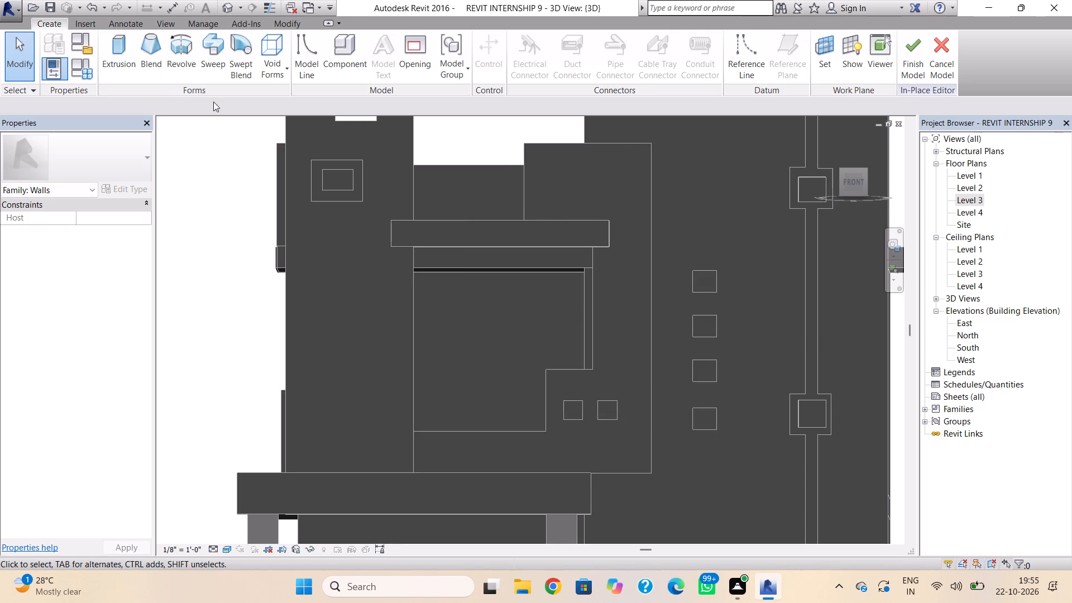
Start an extrusion and sketch a tall, narrow rectangle about 14' 6" high beside the opening in the notched facade wall.
click(125, 41)
click(506, 41)
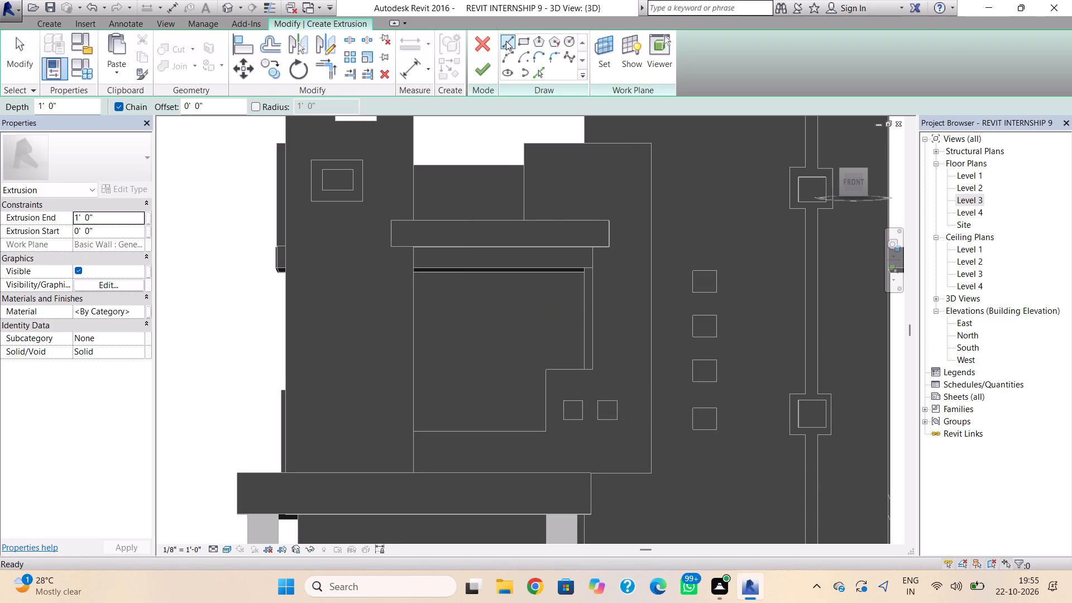
click(522, 44)
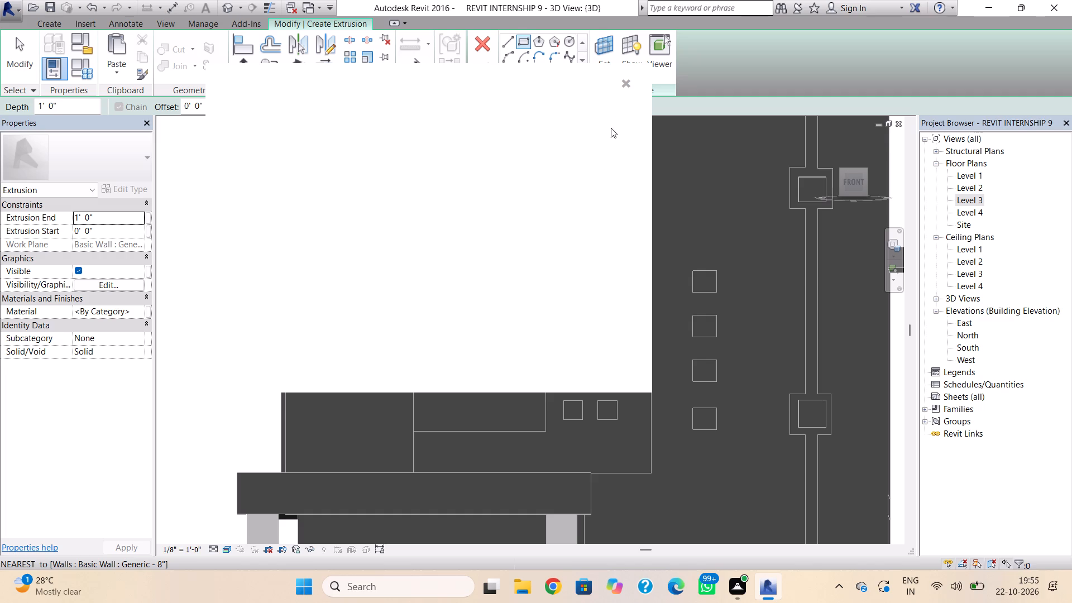
click(626, 84)
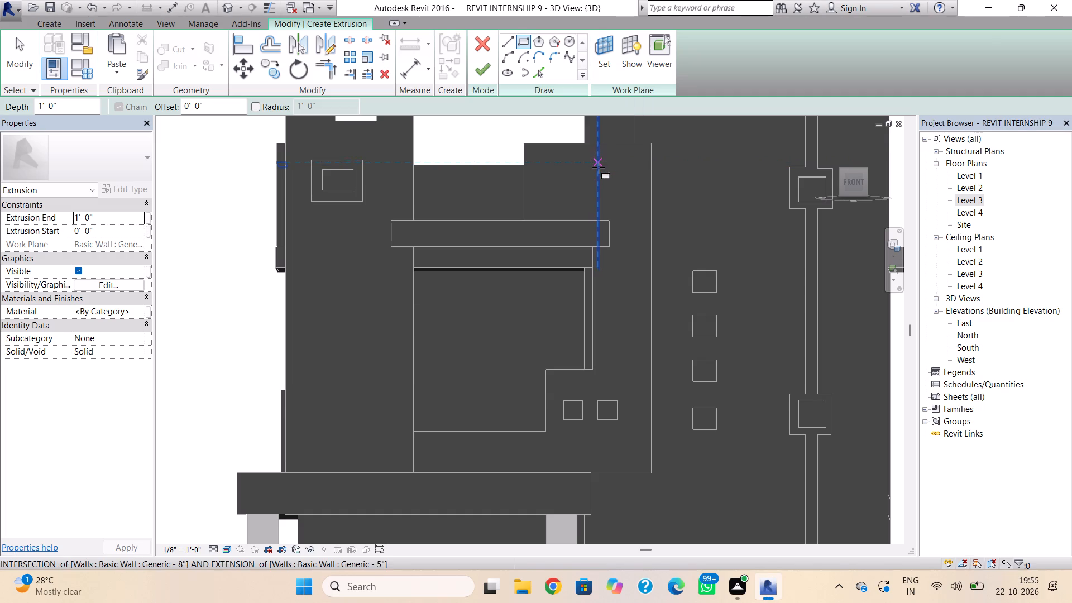
click(599, 166)
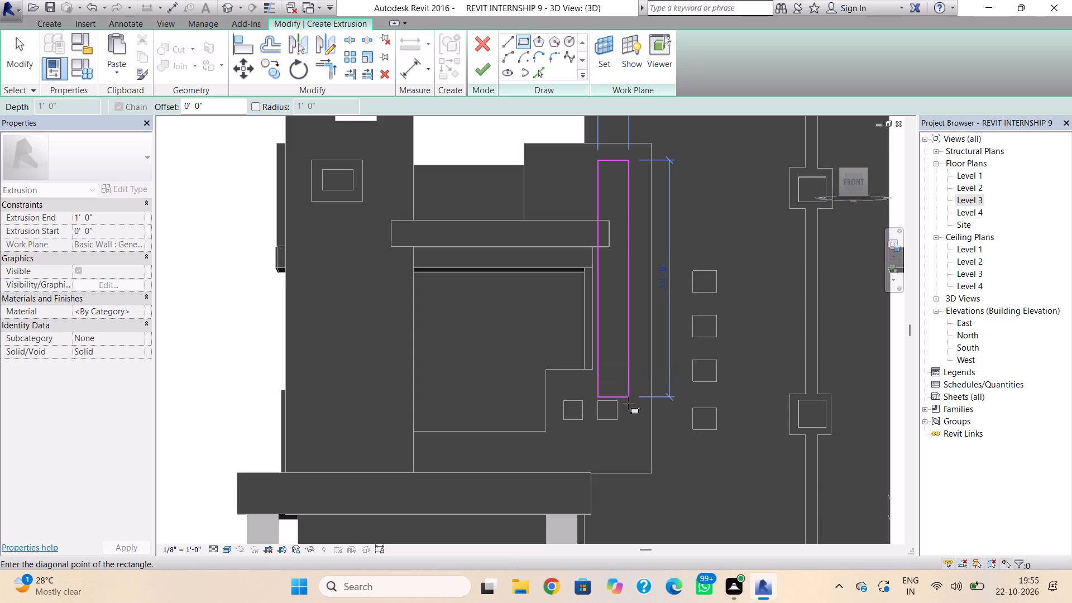
click(625, 457)
key(Escape)
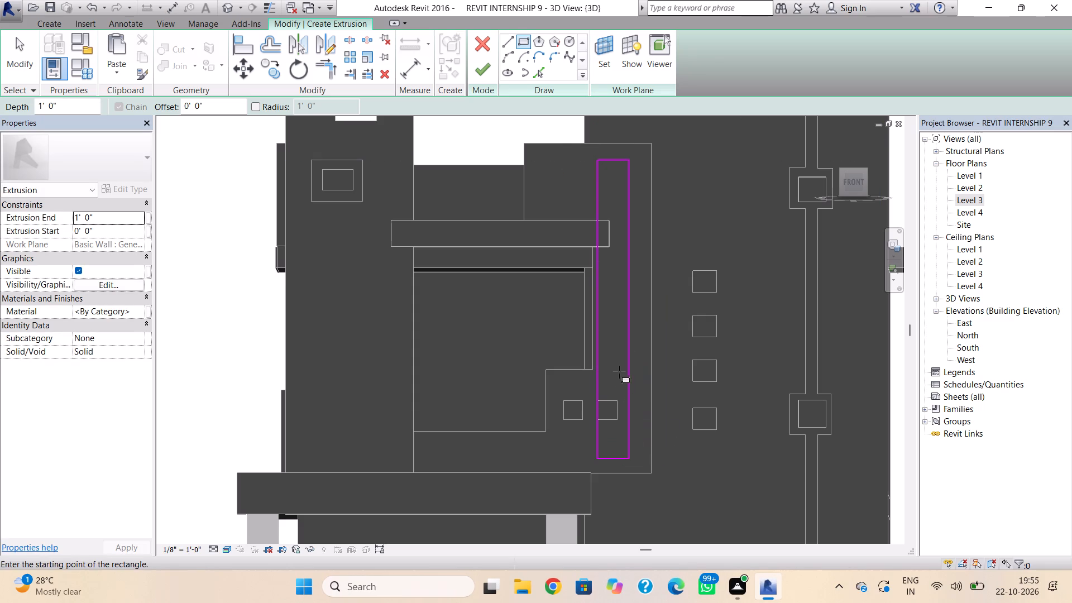
key(Escape)
Nudge both long sides of the rectangle toward the notched wall's outer vertical edge, leaving a narrower strip just inside that edge.
click(628, 368)
key(Right)
key(Right)
key(Right)
key(Right)
key(Right)
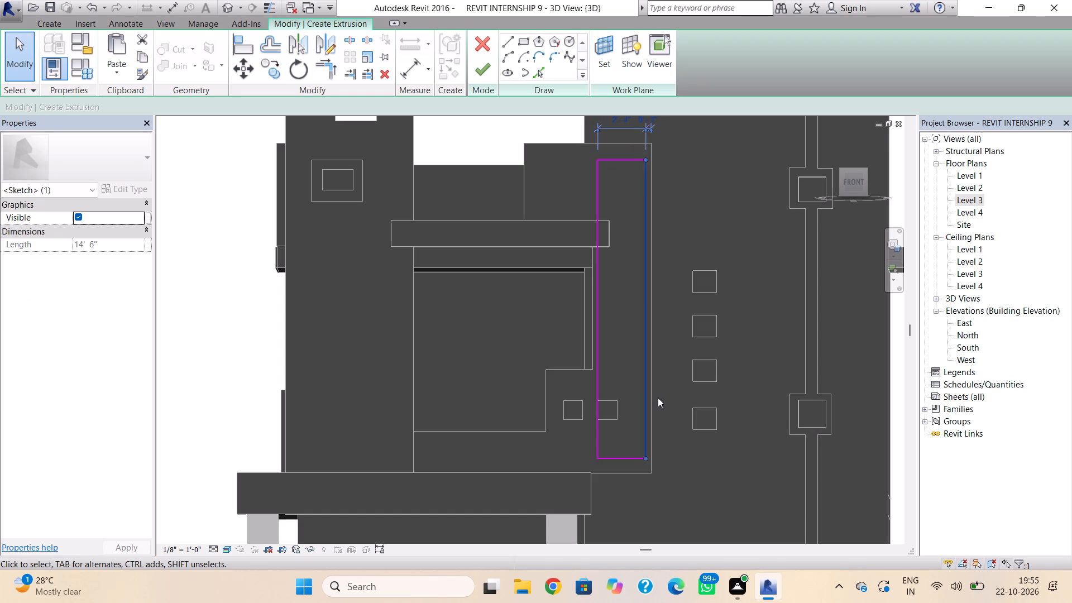
key(Right)
key(Left)
click(600, 366)
key(Right)
key(Right)
key(Right)
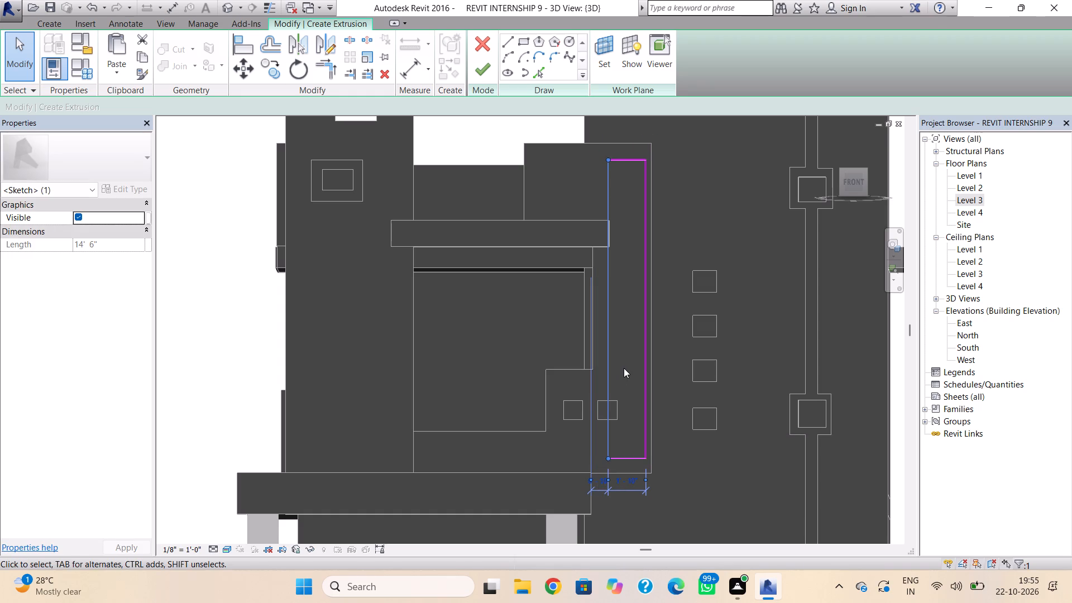
key(Right)
key(Right)
key(Right)
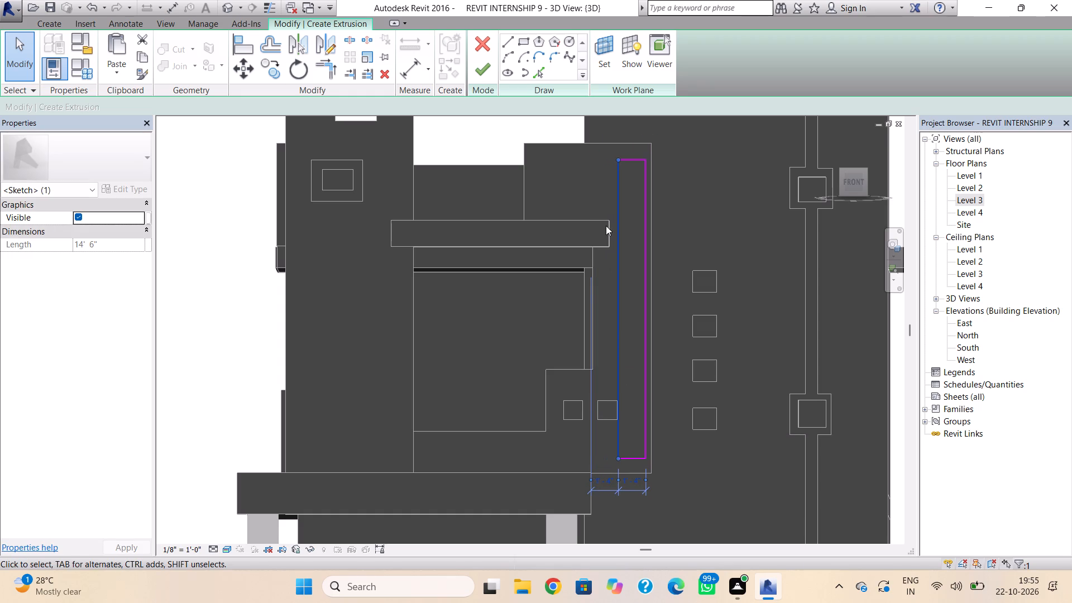
key(Right)
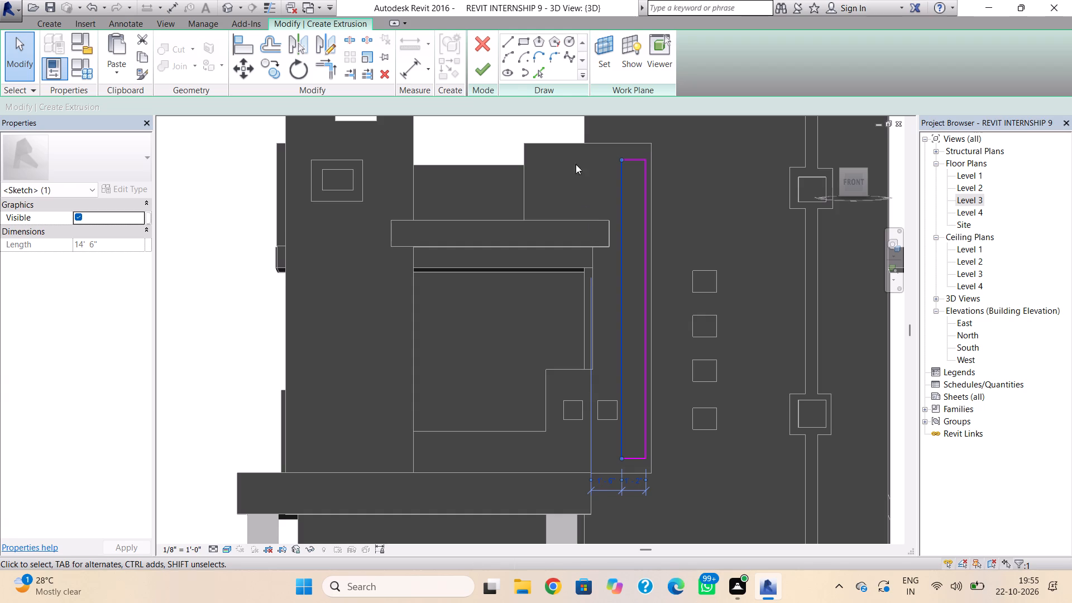
Finish the 1' 0" deep extrusion and complete the in-place wall model.
click(485, 67)
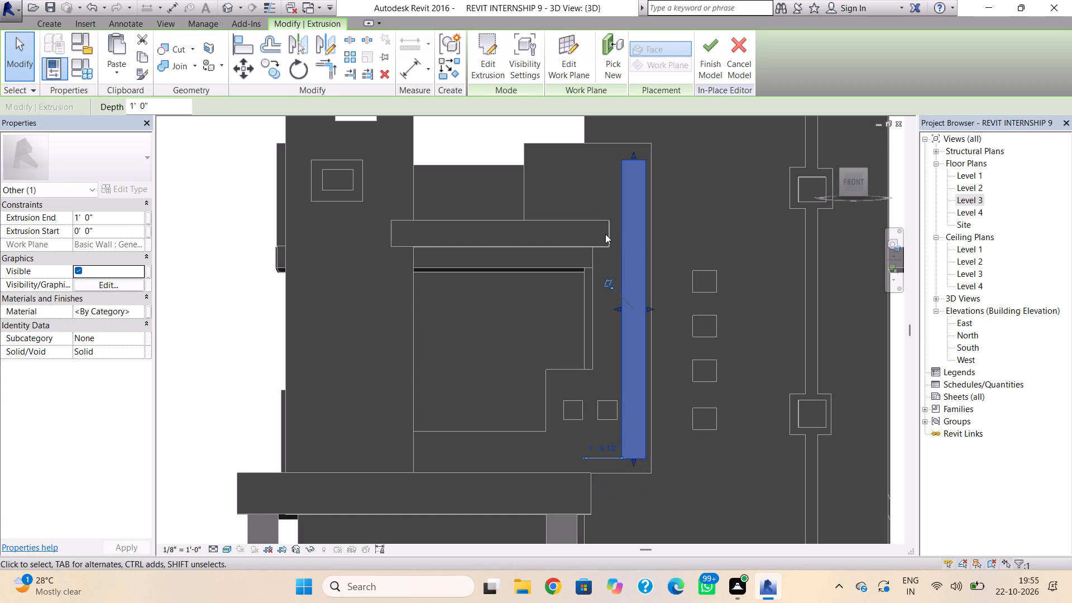
click(606, 234)
click(487, 45)
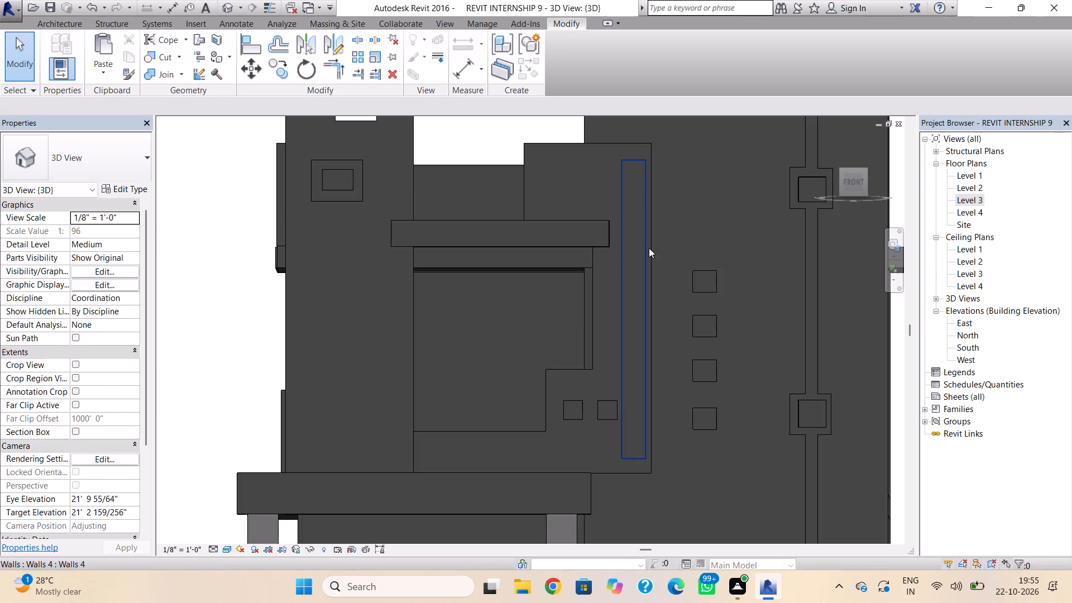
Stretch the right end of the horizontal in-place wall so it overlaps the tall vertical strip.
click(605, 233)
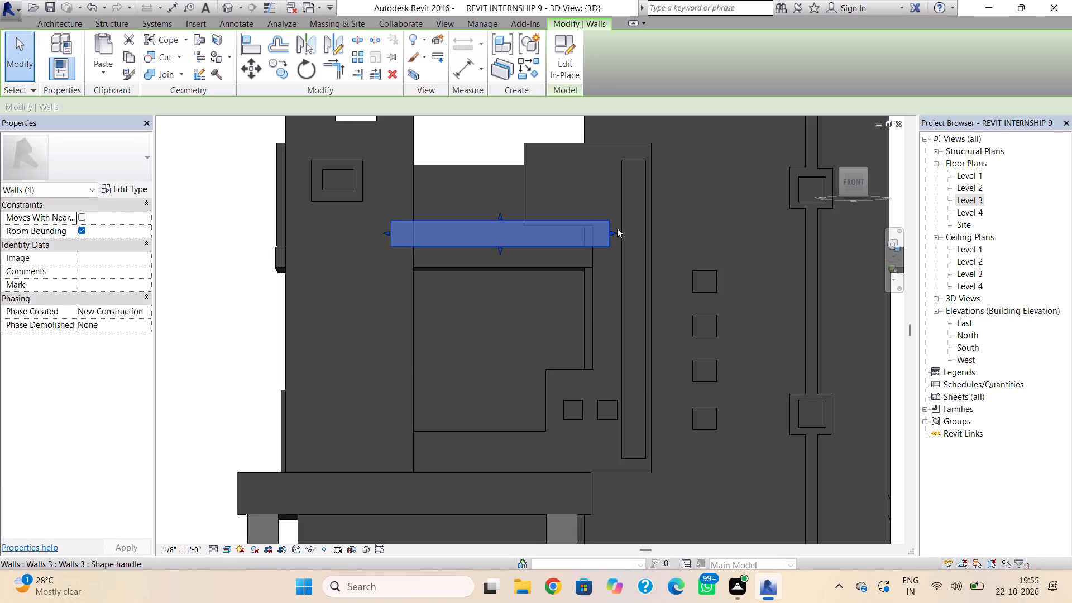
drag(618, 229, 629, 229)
Reshape the left of the two small square blocks below the opening so it sits closer to the notch edge at similar width.
click(620, 204)
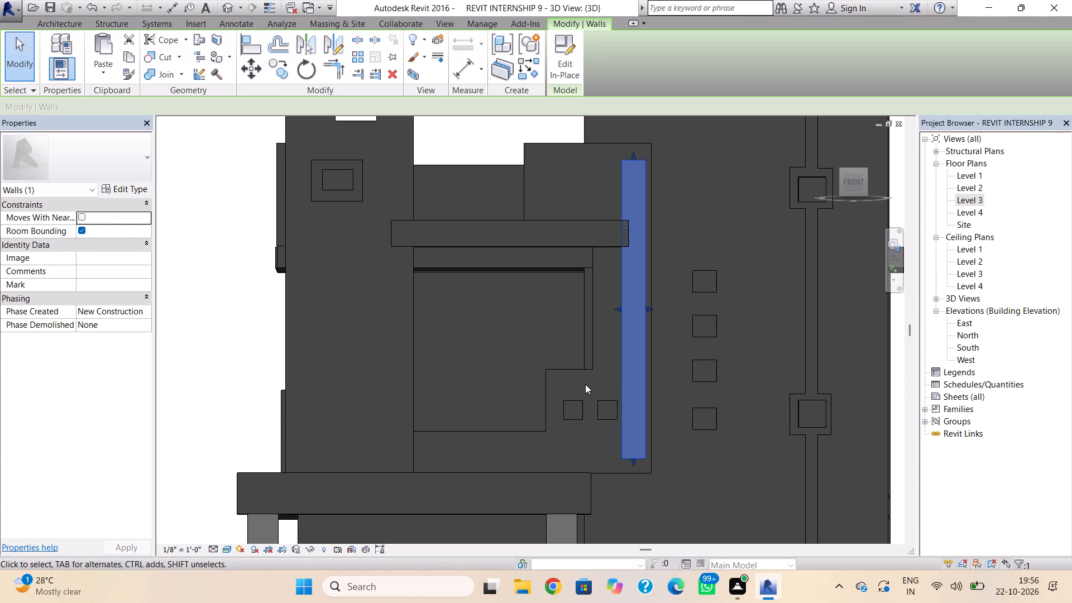
drag(585, 384, 558, 427)
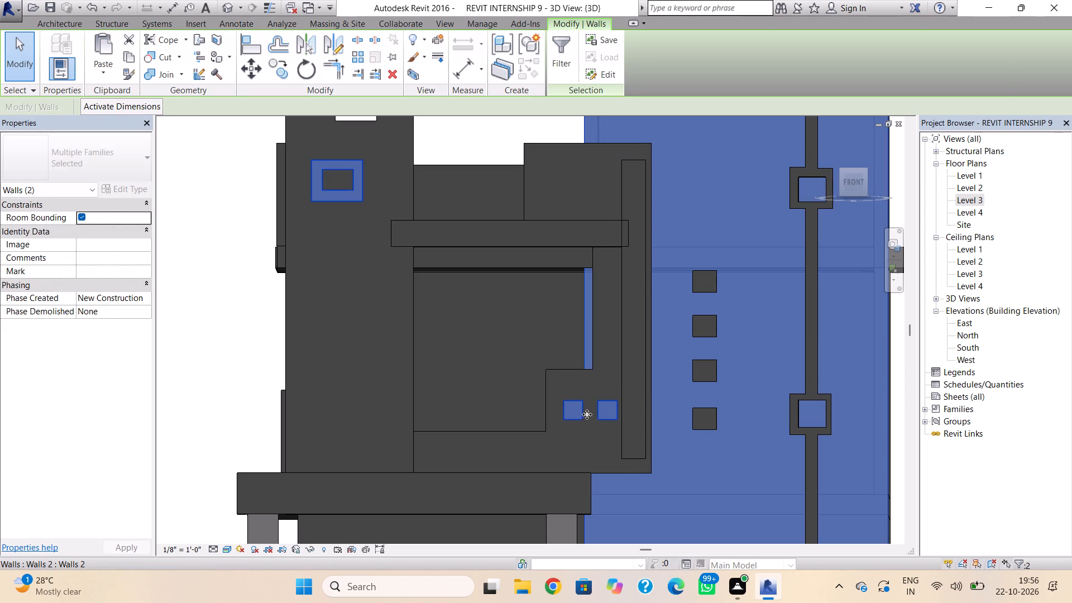
key(Escape)
scroll(617, 399, up, 4)
drag(618, 388, 618, 391)
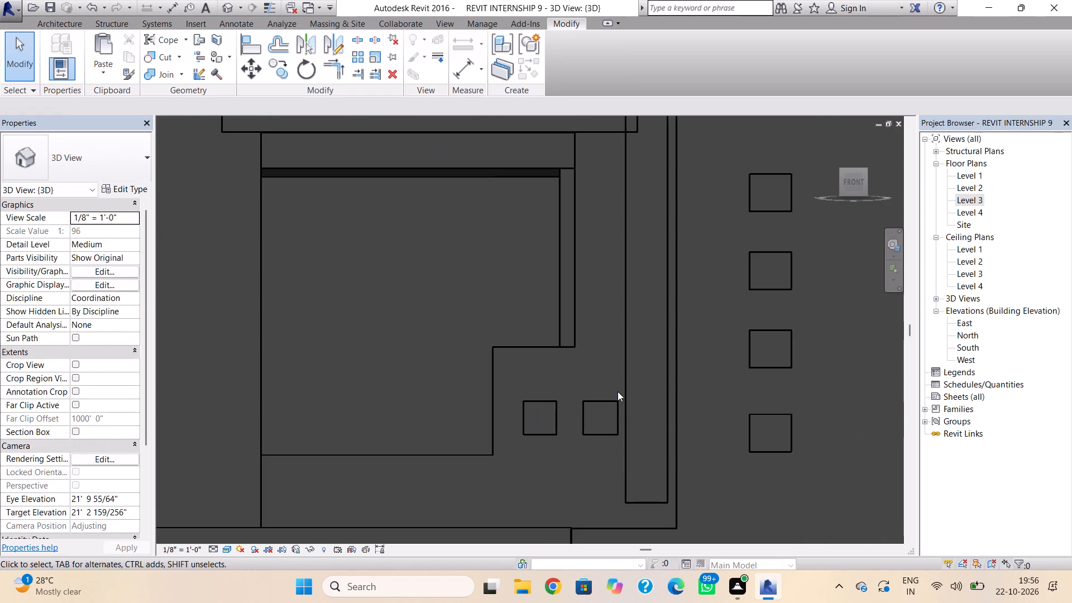
drag(618, 391, 614, 406)
key(Left)
key(Left)
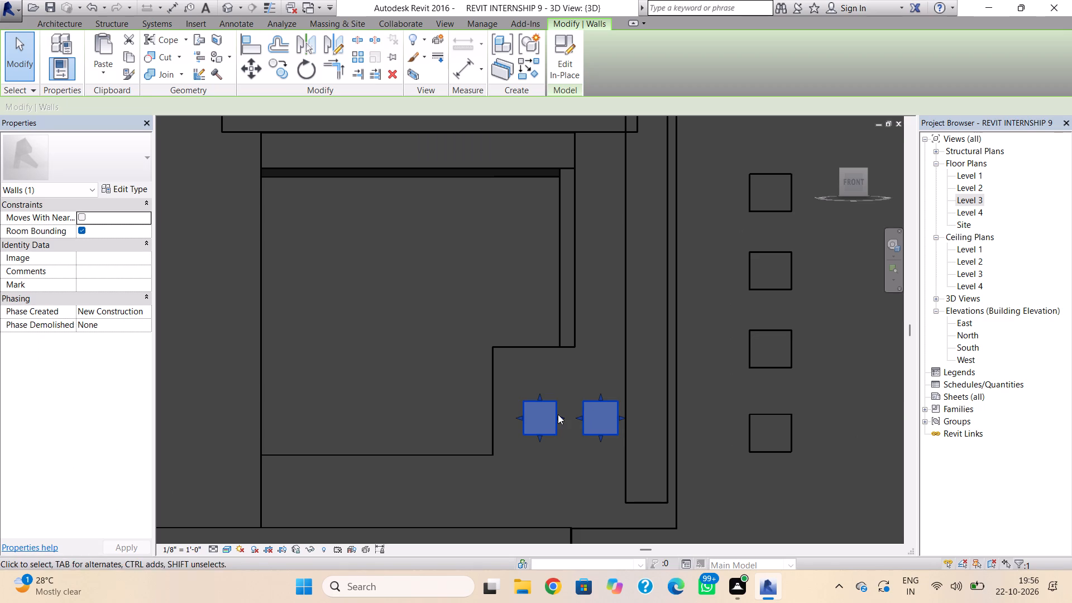
key(Left)
drag(521, 415, 518, 416)
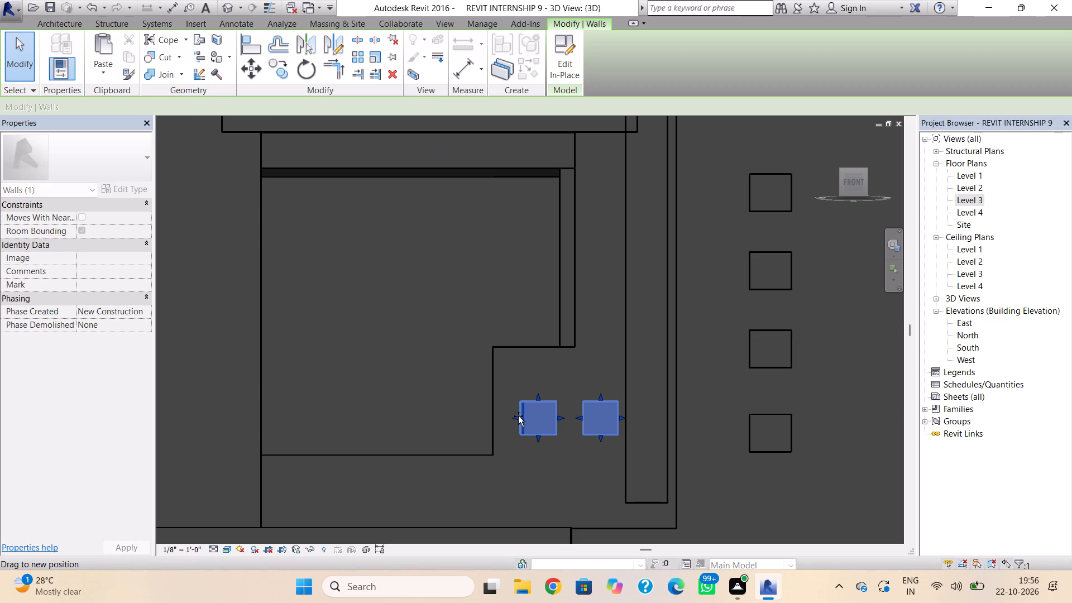
drag(518, 416, 505, 419)
drag(557, 417, 551, 417)
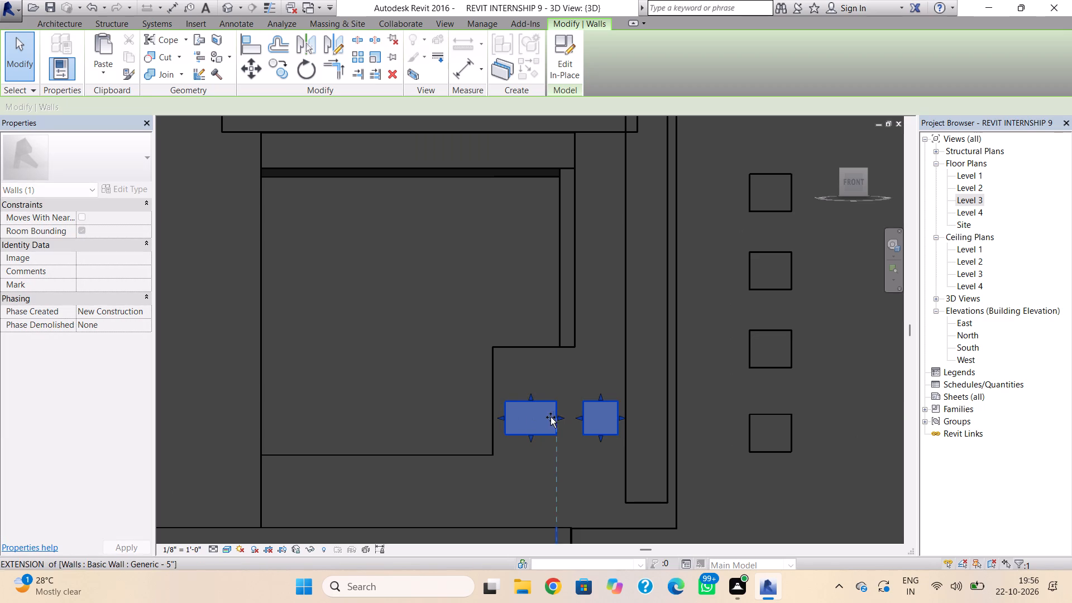
drag(551, 417, 534, 416)
drag(534, 416, 542, 417)
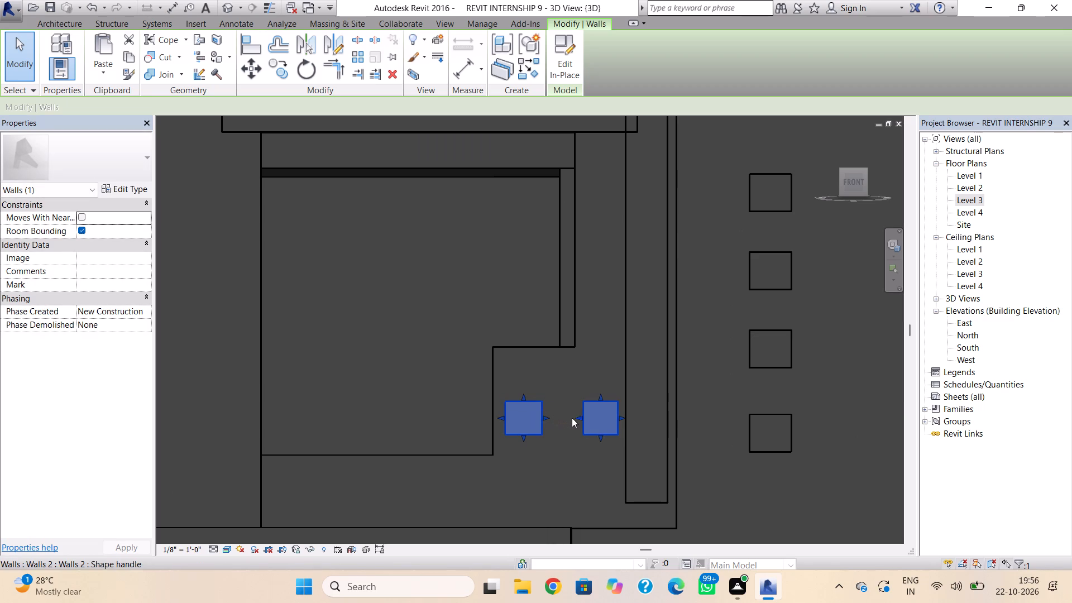
Stretch and trim the right small square block so it sits closer to the left block with a narrow gap between them.
drag(576, 418, 563, 419)
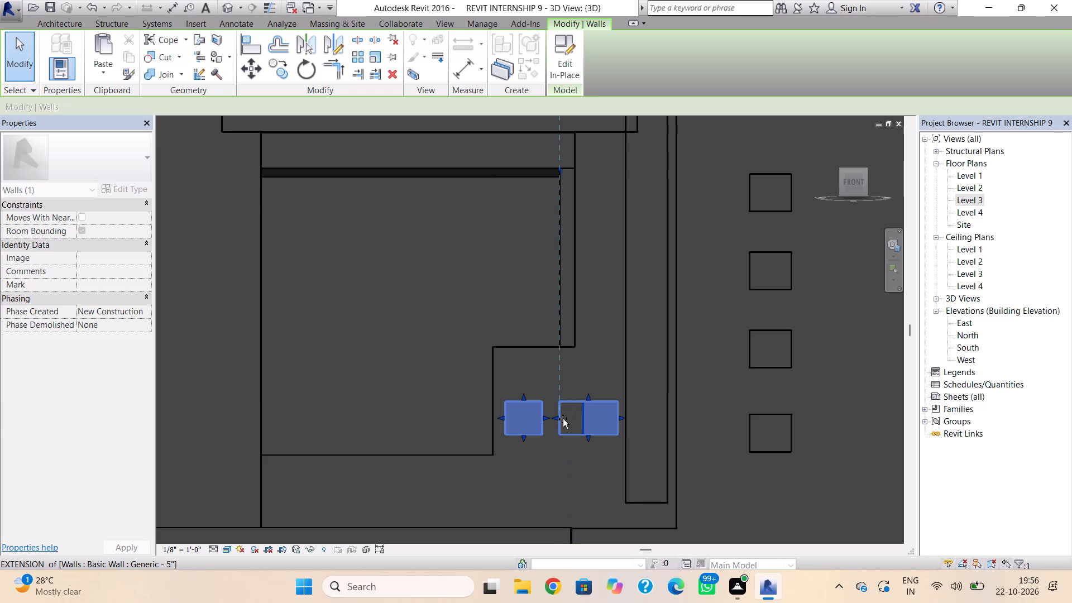
drag(563, 419, 561, 419)
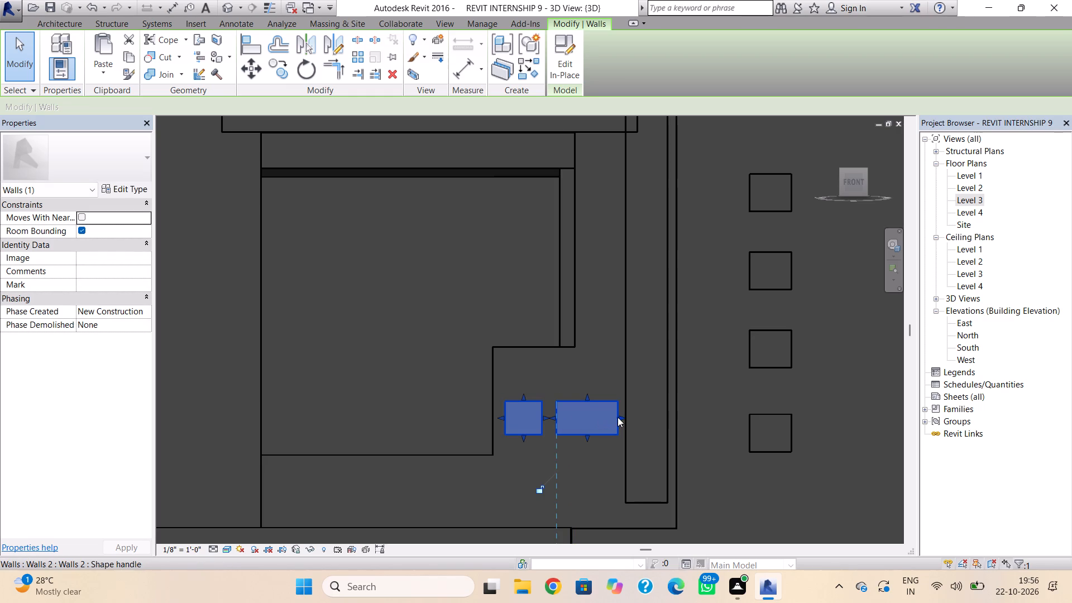
drag(618, 417, 590, 420)
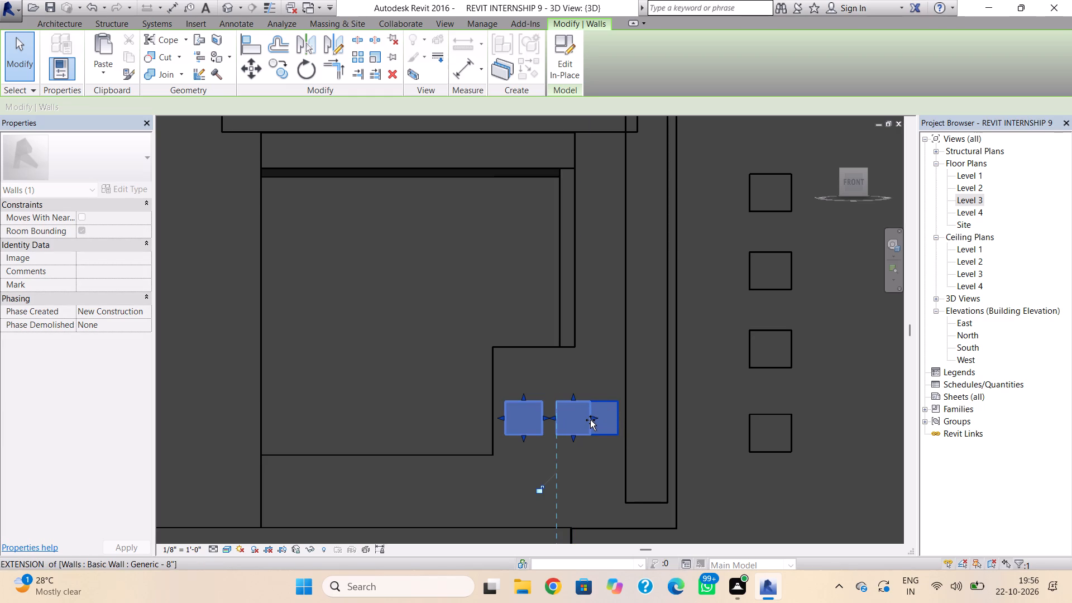
drag(590, 420, 591, 420)
click(591, 370)
Widen the tall vertical in-place wall by stretching its left side slightly toward the opening.
click(629, 386)
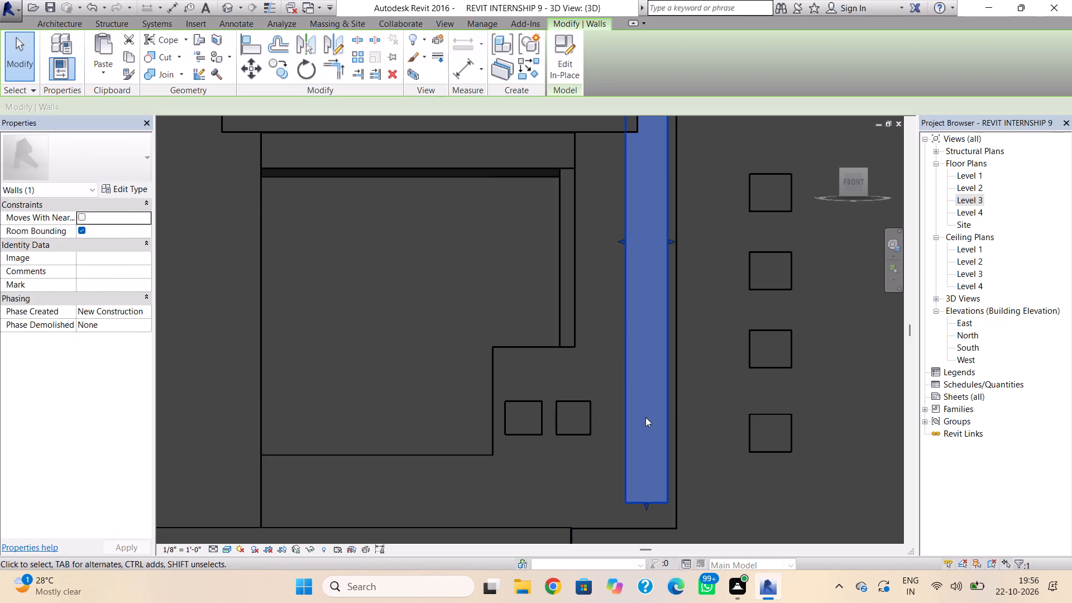
drag(623, 246, 612, 248)
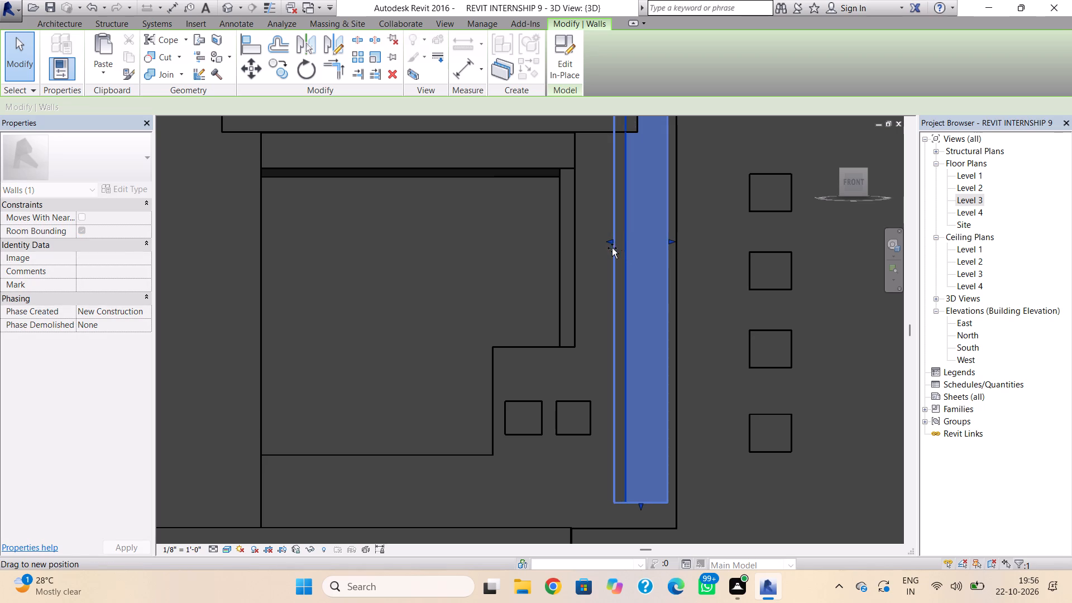
drag(612, 248, 611, 248)
scroll(639, 313, down, 2)
middle_drag(633, 336, 588, 404)
key(Escape)
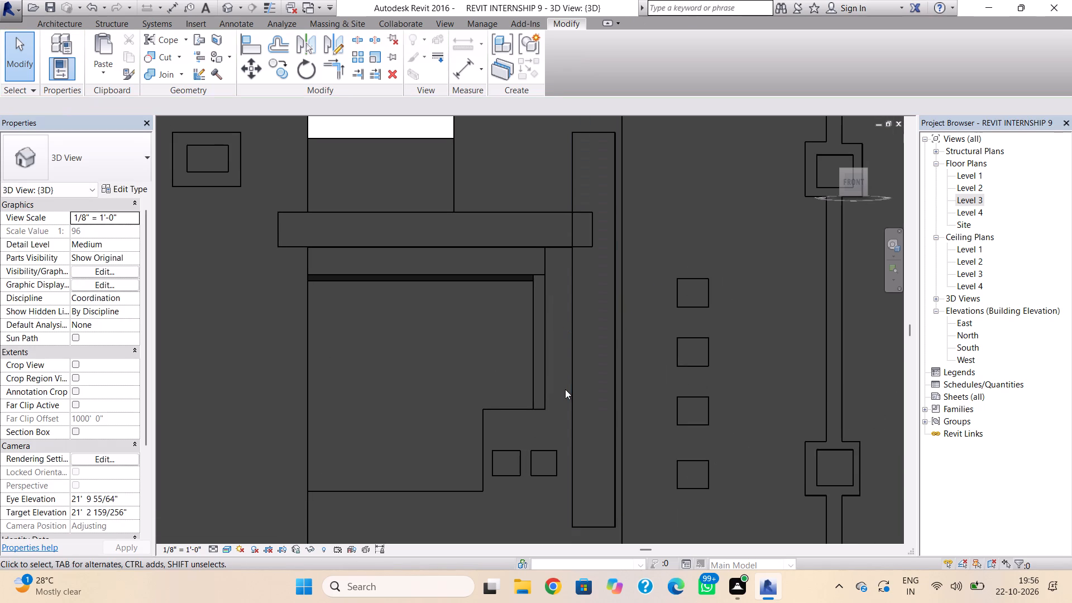
Pull the right end of the horizontal in-place wall back to meet the left edge of the tall vertical wall.
scroll(560, 396, down, 2)
click(582, 279)
scroll(583, 276, up, 3)
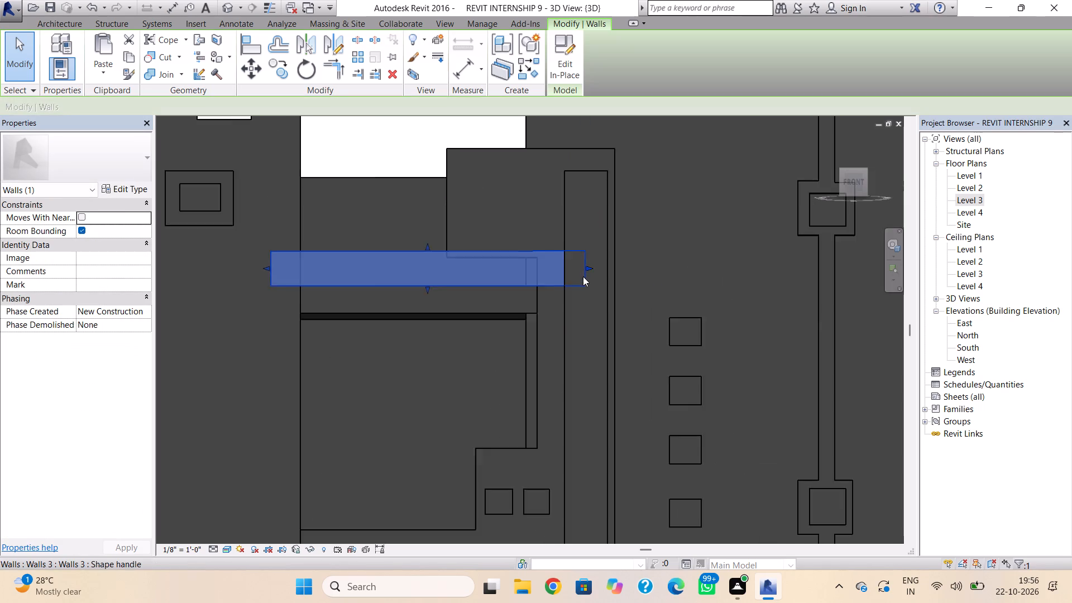
drag(588, 268, 566, 269)
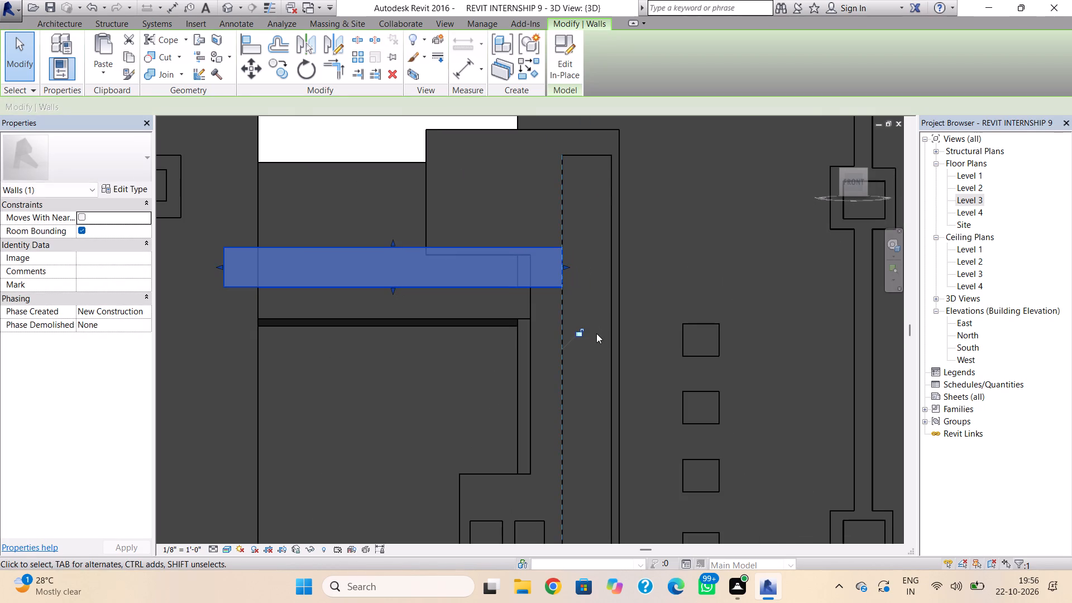
key(Escape)
Examine the vertical and horizontal in-place walls and the small blocks on the facade from an angled view.
scroll(593, 346, down, 3)
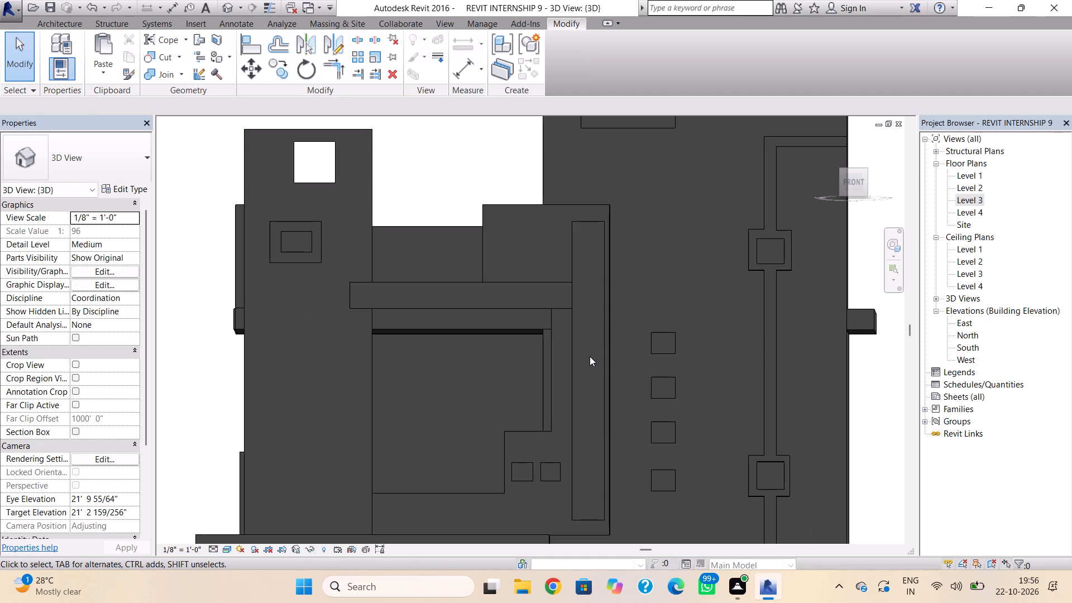
click(545, 391)
key(Escape)
shift+right_drag(471, 396, 568, 394)
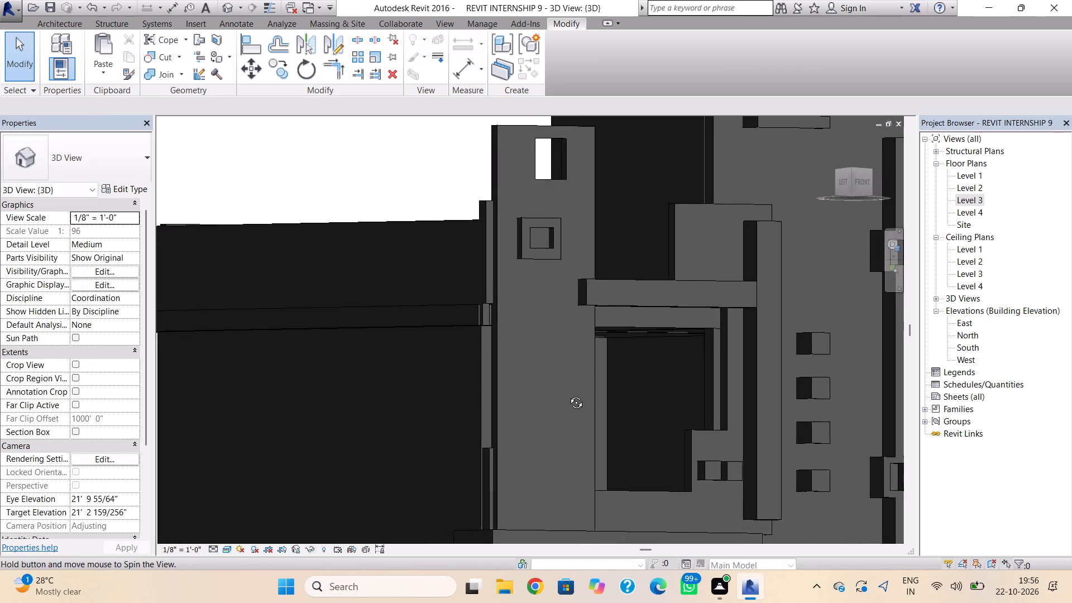
shift+right_drag(568, 394, 557, 430)
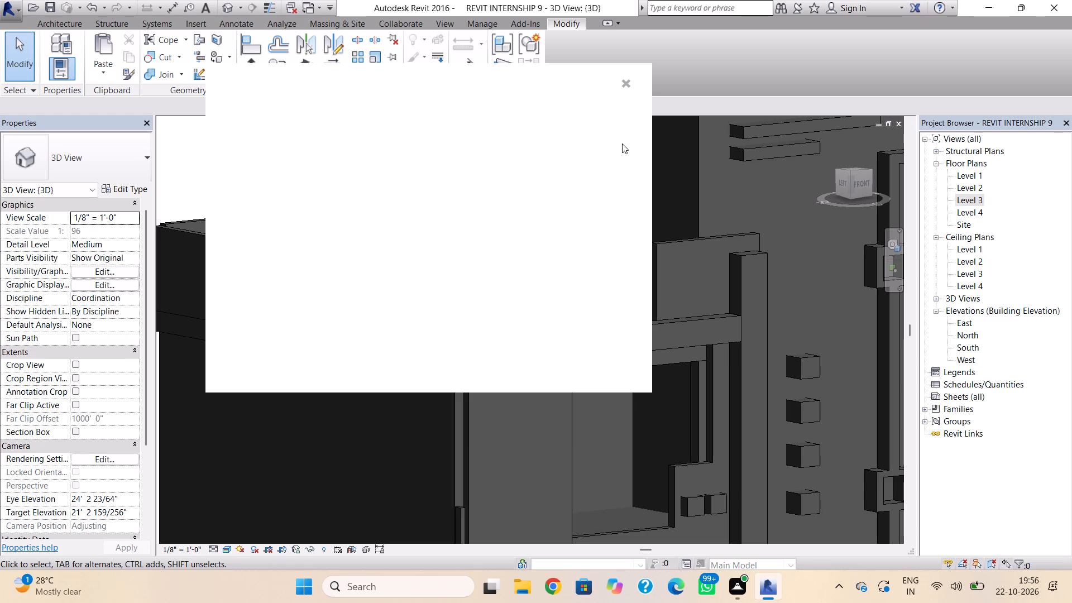
click(625, 84)
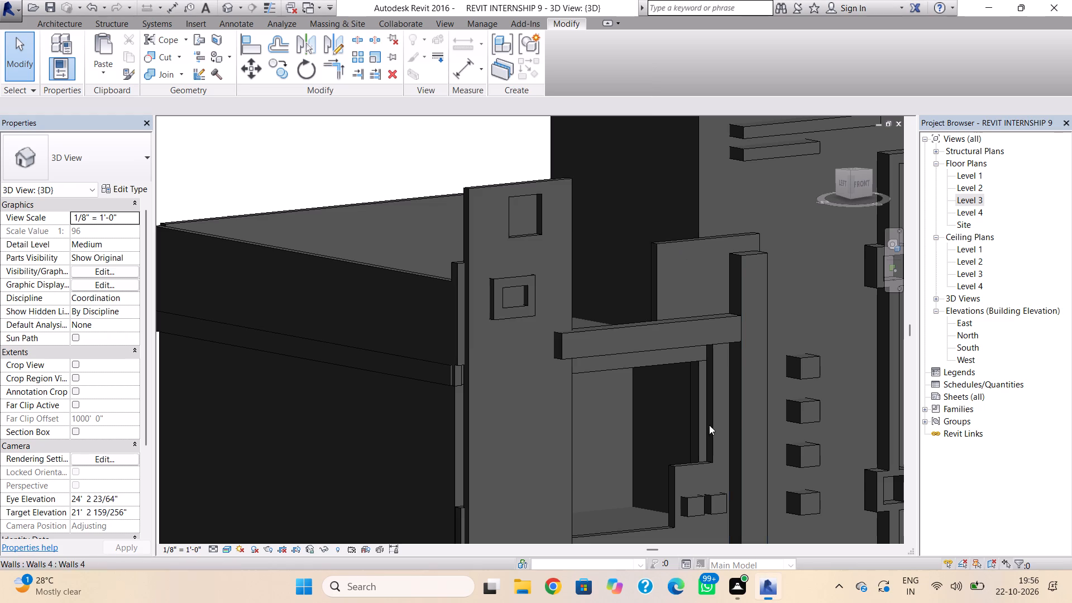
shift+right_drag(714, 433, 677, 452)
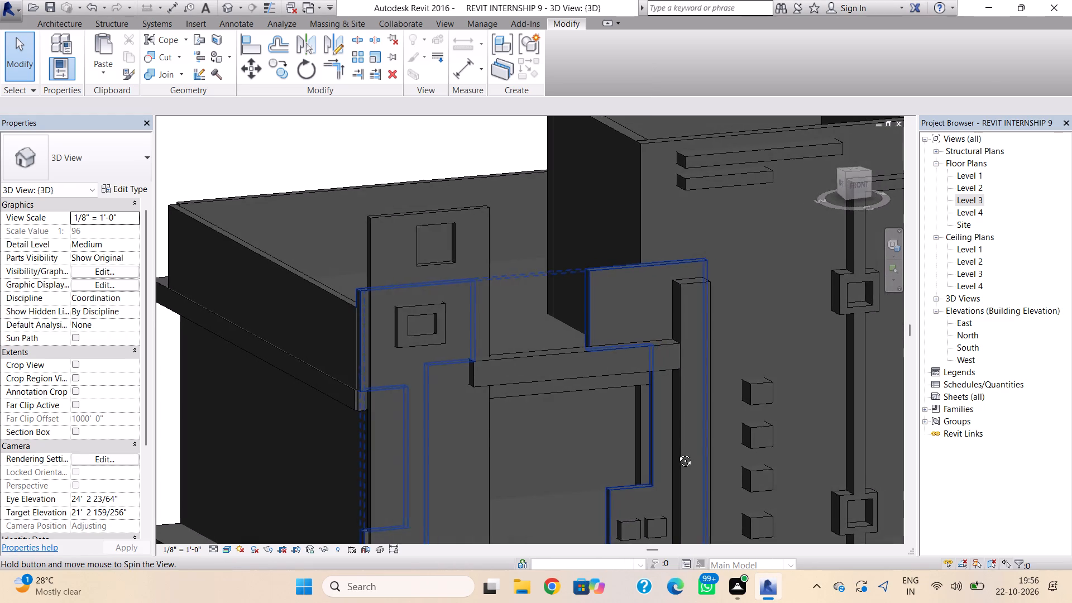
shift+right_drag(677, 452, 676, 452)
Stretch the notched facade wall's edge beside the tall vertical in-place wall slightly toward the opening.
click(643, 458)
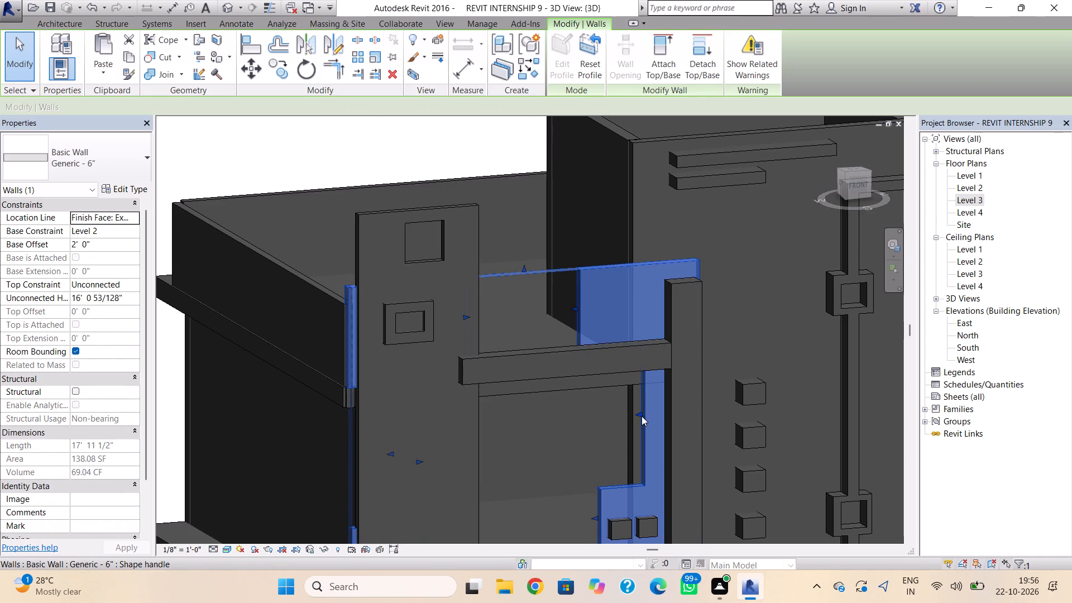
drag(642, 416, 634, 418)
key(Escape)
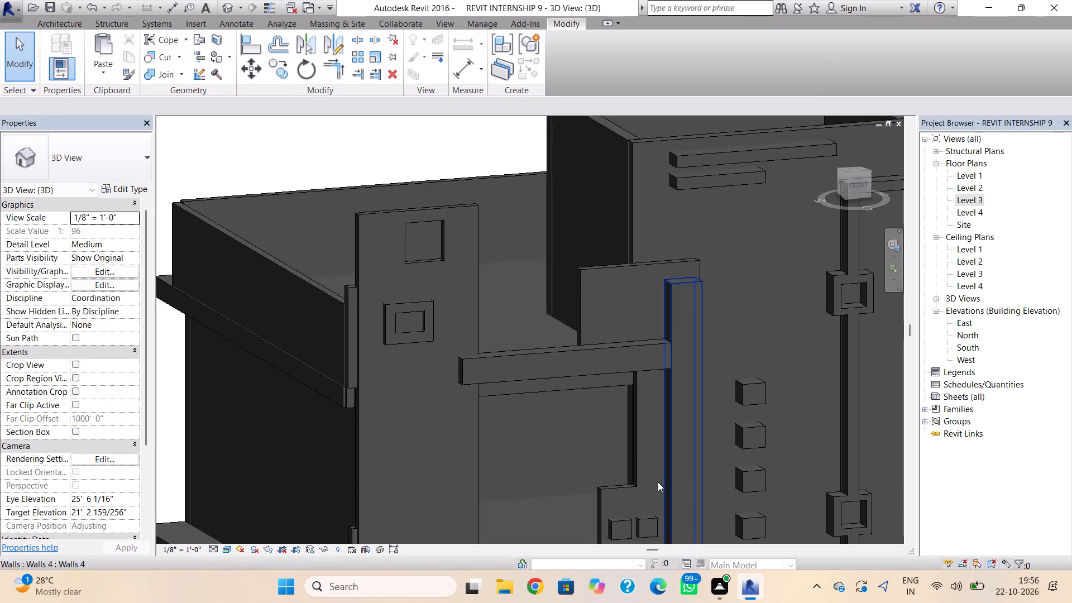
Start a new in-place model in the Walls category, keeping the default name.
scroll(657, 487, down, 2)
middle_drag(653, 460, 655, 414)
shift+right_drag(676, 438, 643, 400)
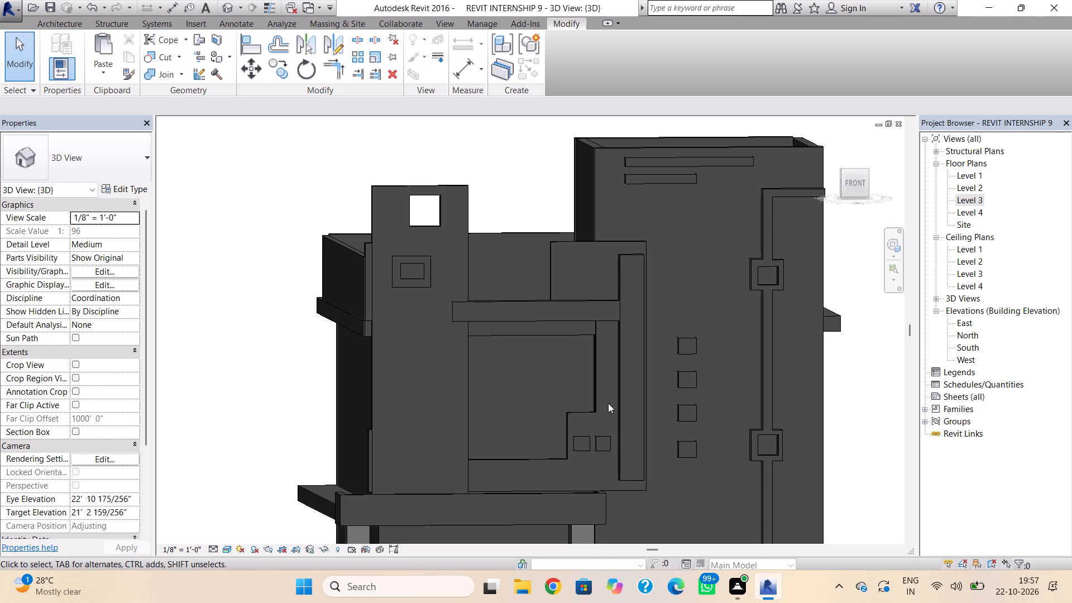
middle_drag(694, 370, 683, 416)
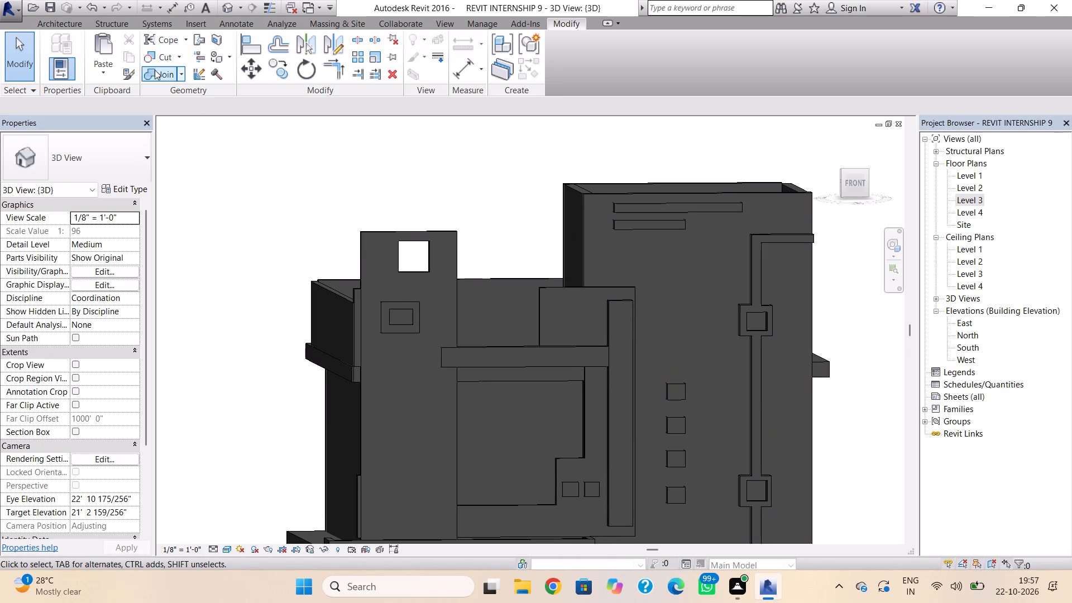
click(71, 21)
click(184, 70)
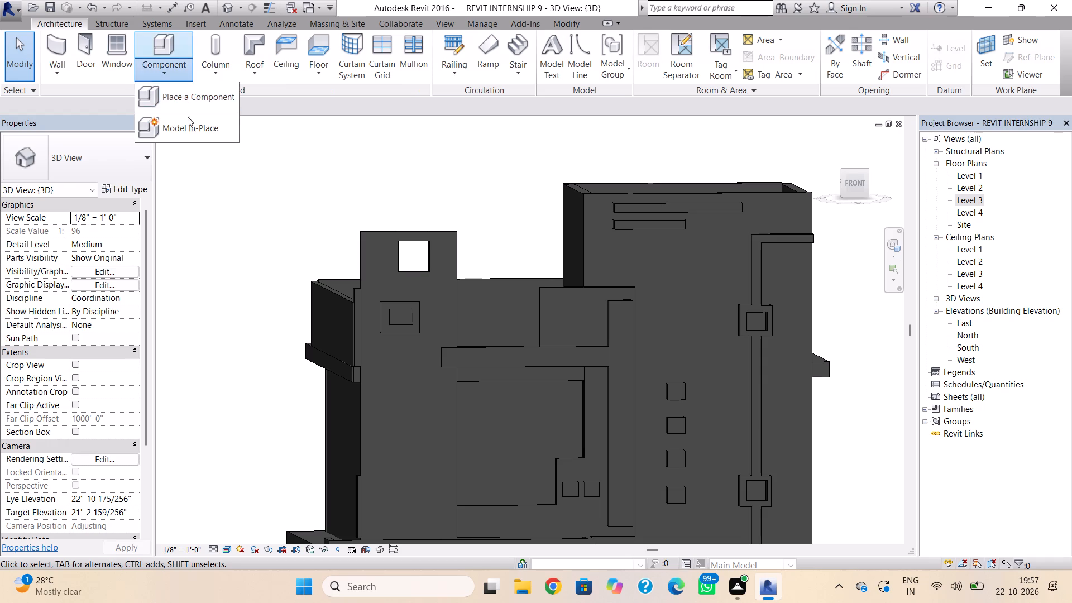
click(188, 128)
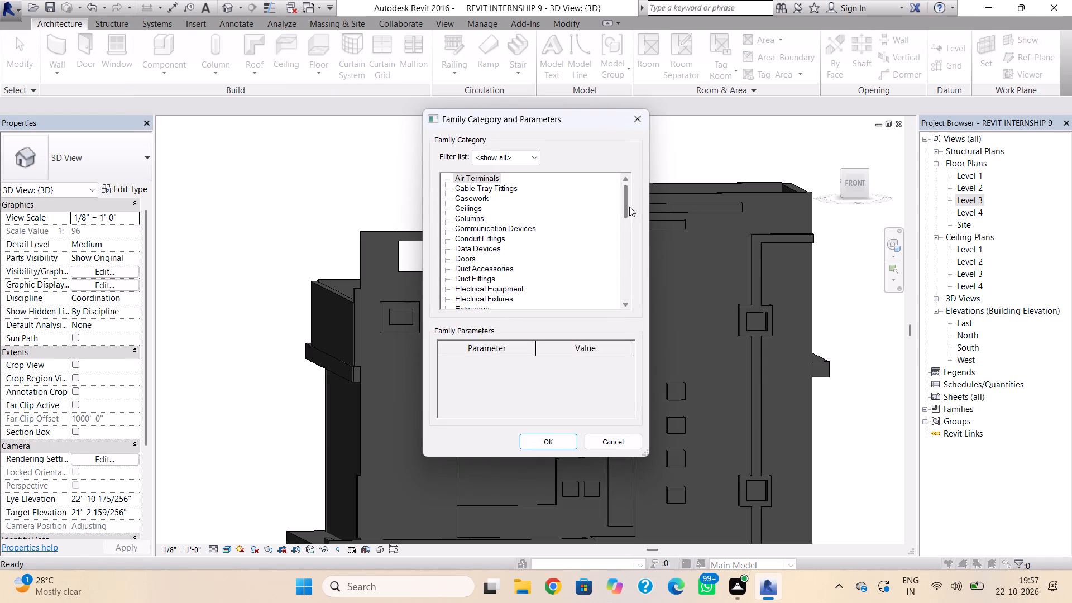
drag(625, 208, 622, 338)
drag(622, 204, 623, 215)
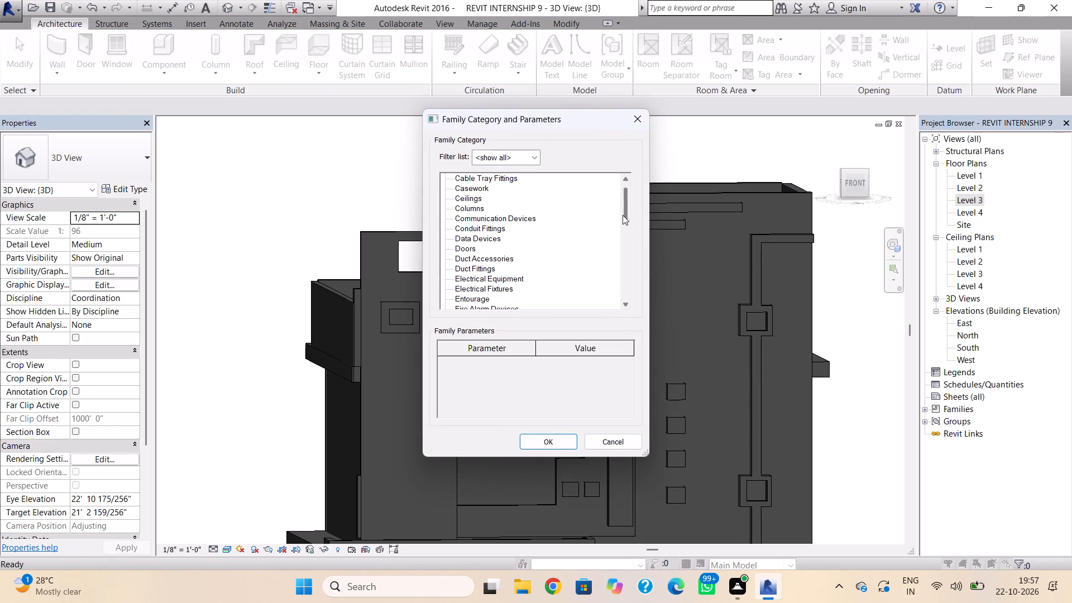
drag(623, 215, 619, 290)
click(466, 285)
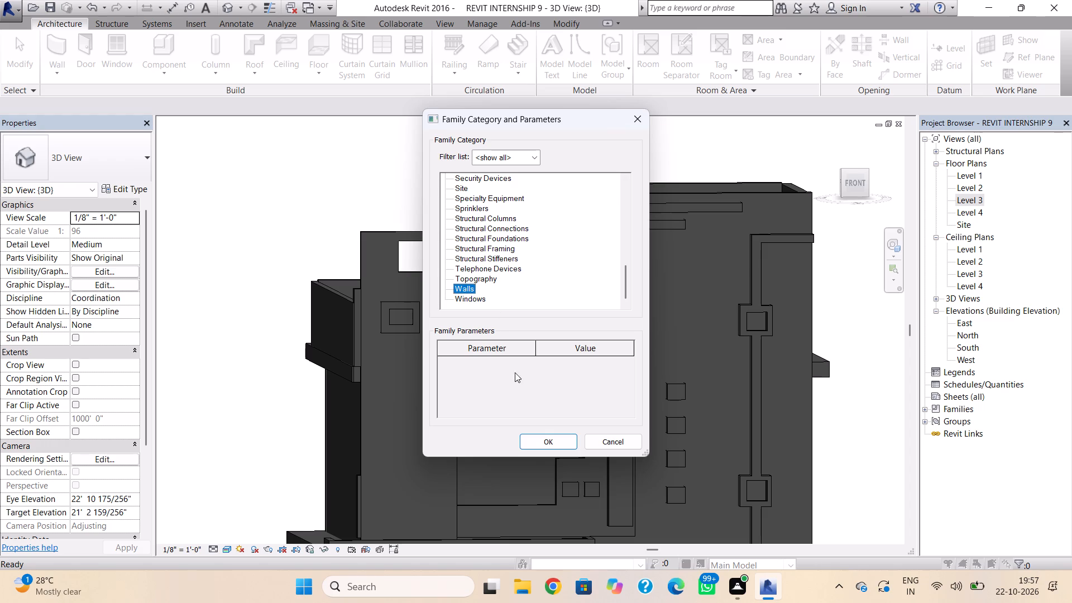
click(537, 441)
click(542, 313)
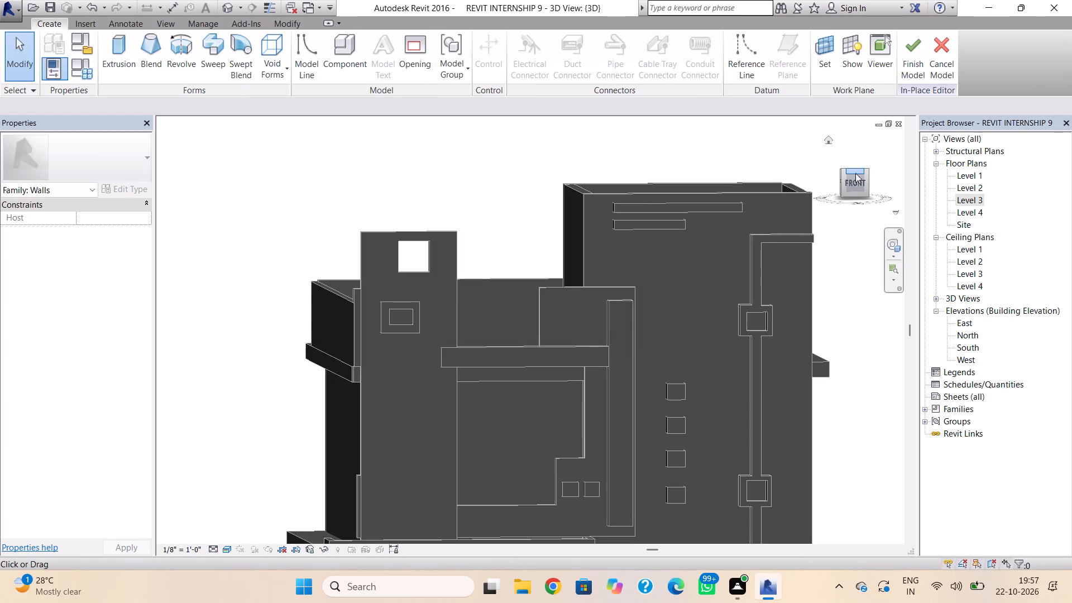
Set the work plane by picking the front face of the tall facade wall that carries the square blocks.
click(851, 182)
shift+right_drag(798, 332, 772, 283)
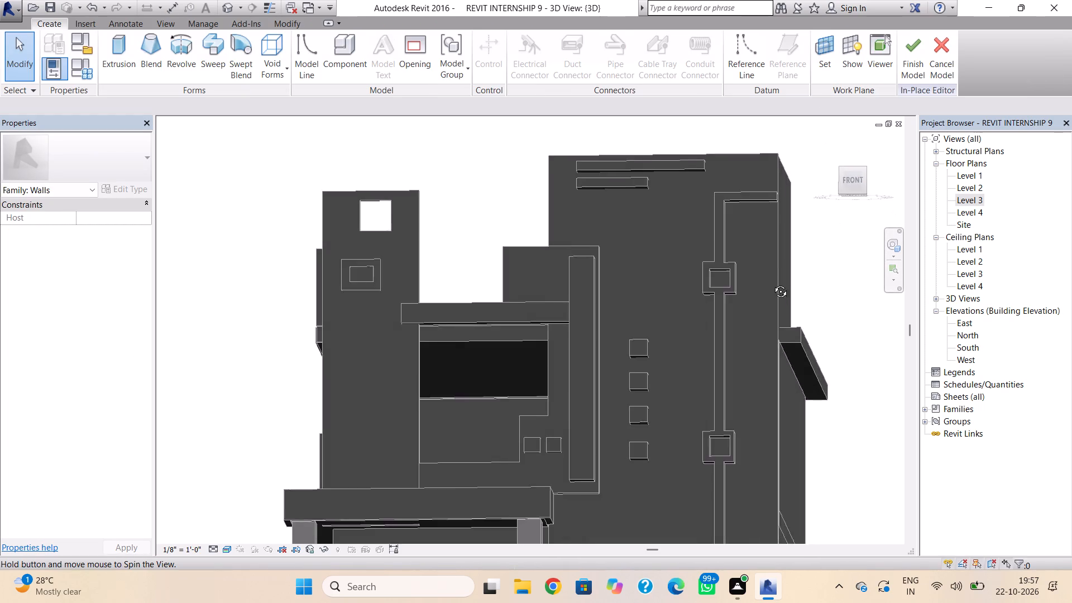
shift+right_drag(772, 283, 778, 312)
scroll(779, 315, down, 3)
middle_drag(778, 317, 775, 308)
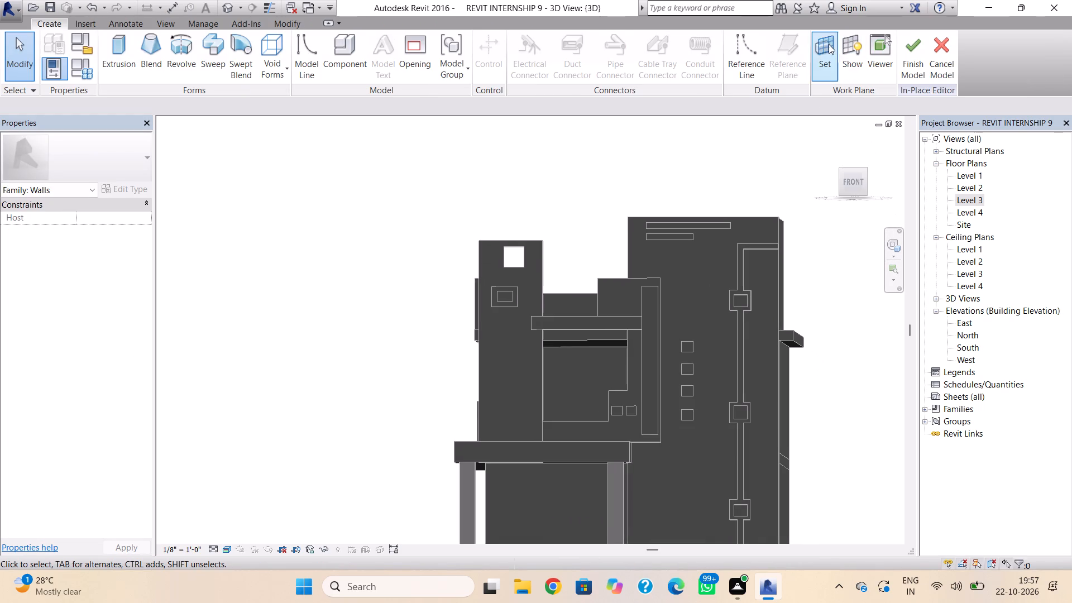
click(827, 44)
drag(501, 317, 505, 331)
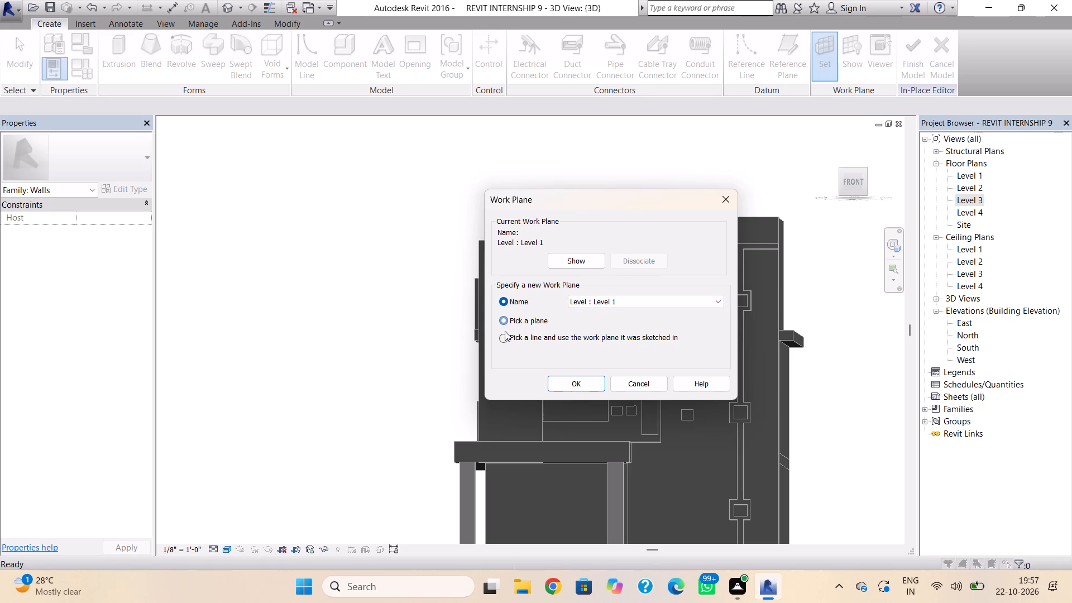
drag(505, 331, 502, 324)
click(559, 382)
click(775, 283)
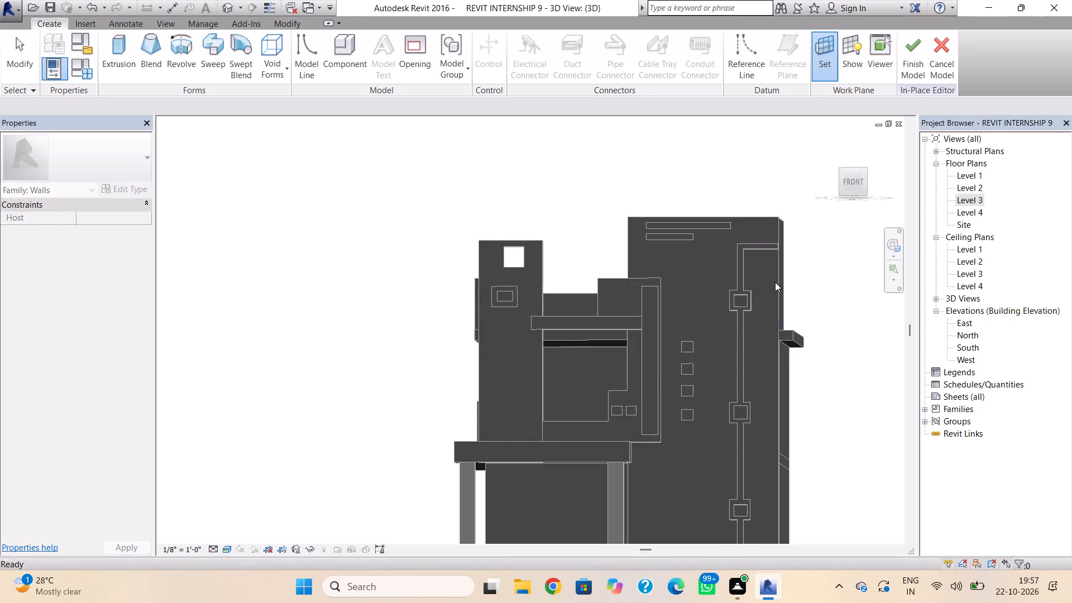
Start an extrusion and sketch a vertical rectangle about 0'-8 1/2" wide and 33'-9" tall down from the tall wall's top, near its right edge.
click(114, 41)
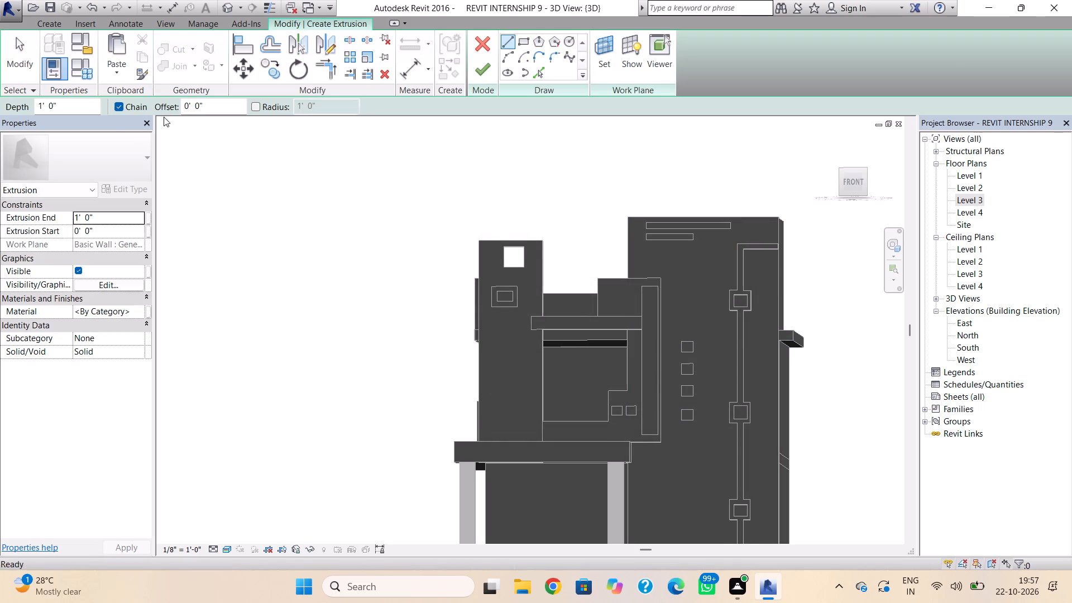
click(524, 40)
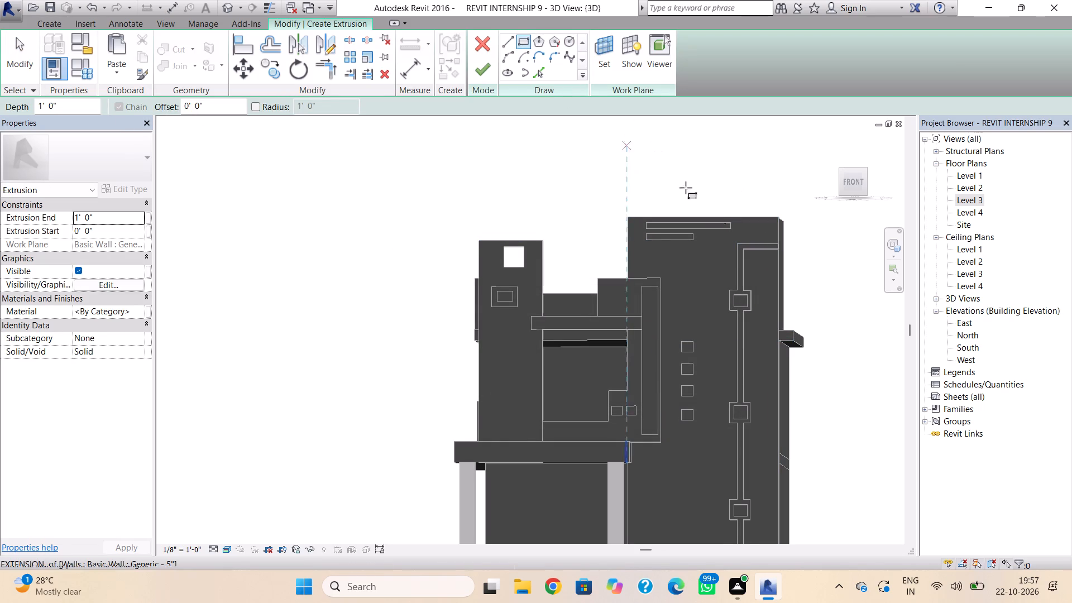
click(774, 215)
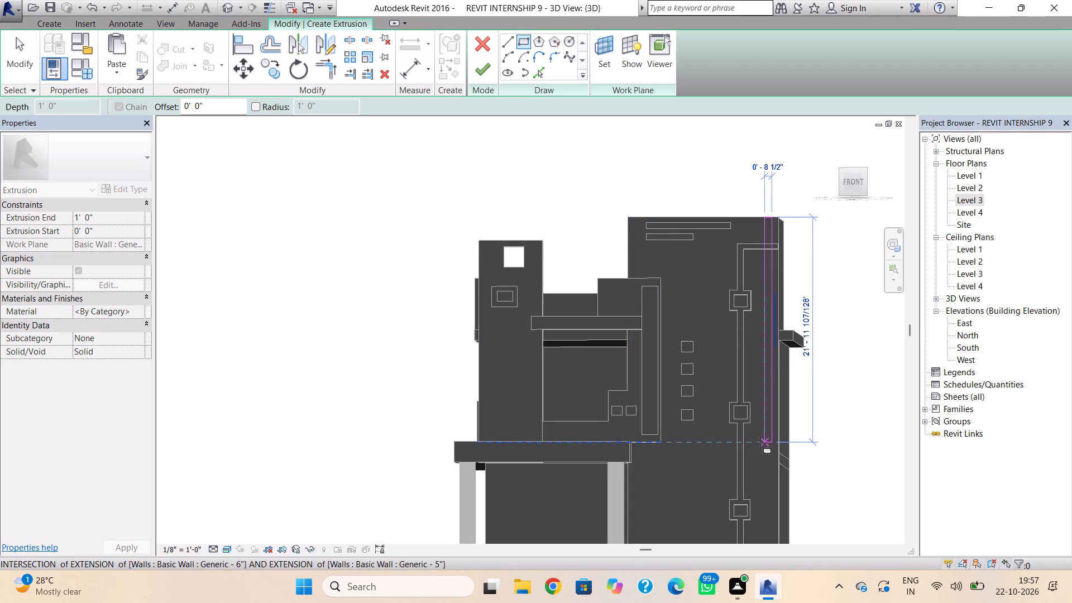
scroll(759, 448, down, 1)
middle_drag(759, 448, 776, 385)
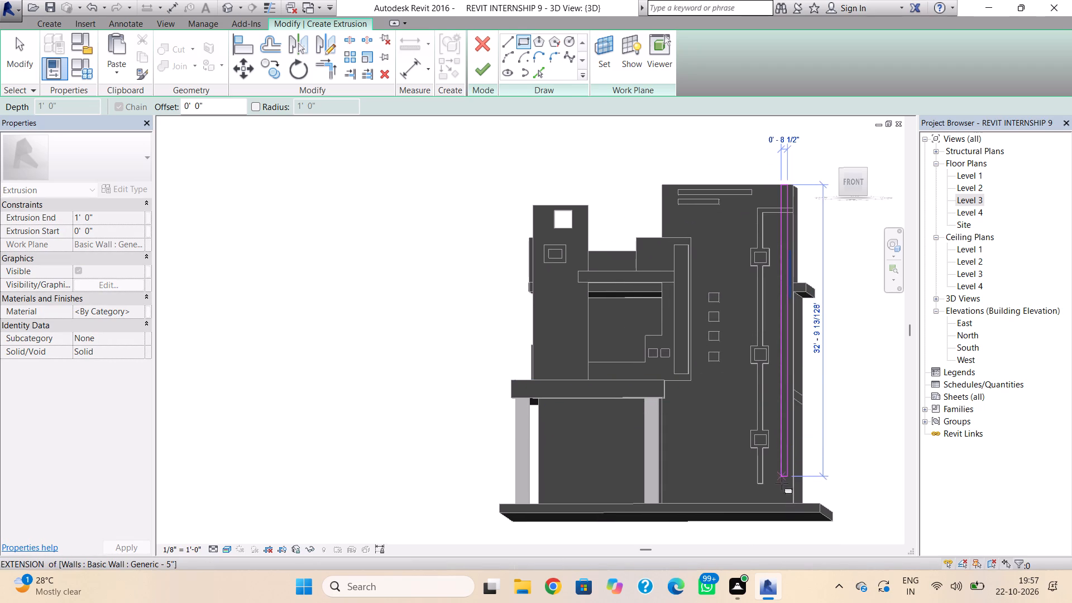
click(780, 485)
key(Escape)
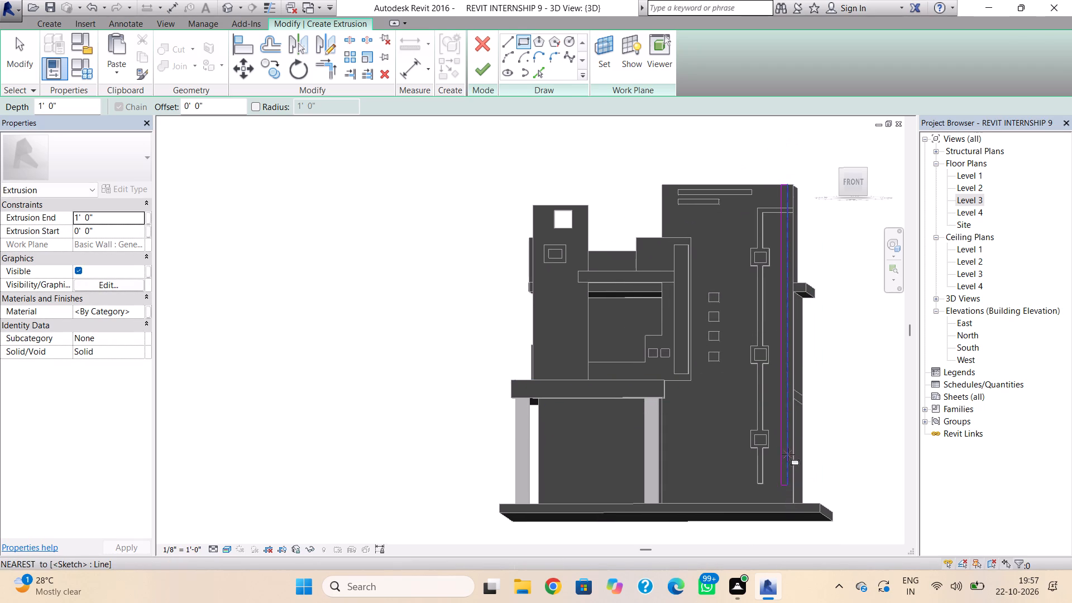
Nudge the rectangle's right side onto the wall's outer edge and its left side slightly right, making the strip 1'-0 1/2" wide.
shift+right_drag(763, 466, 784, 485)
scroll(781, 459, up, 4)
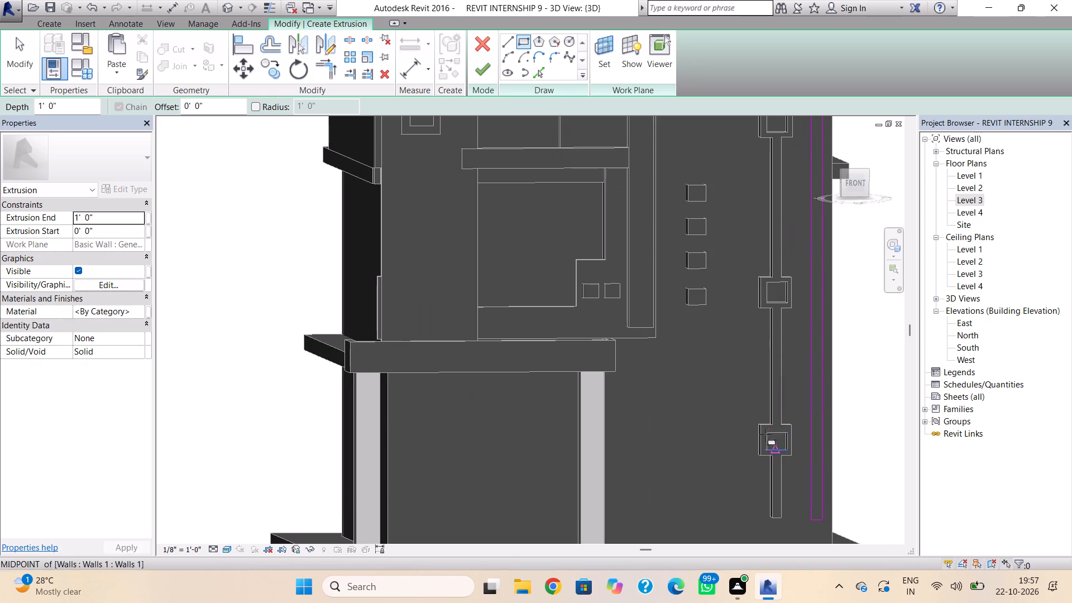
key(Escape)
click(823, 418)
key(Right)
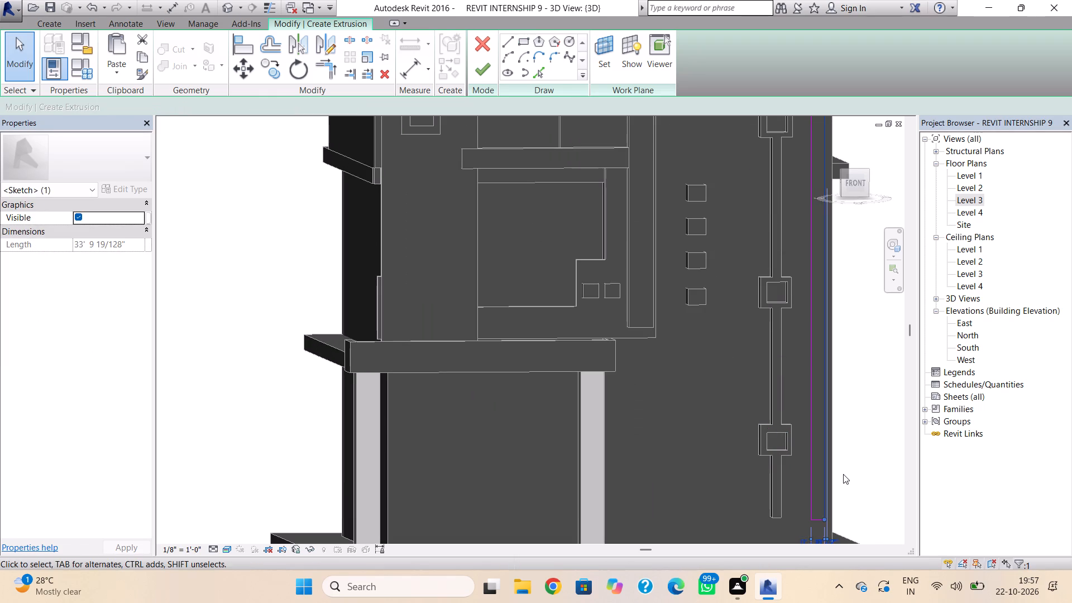
key(Right)
key(Right)
key(Right)
click(815, 457)
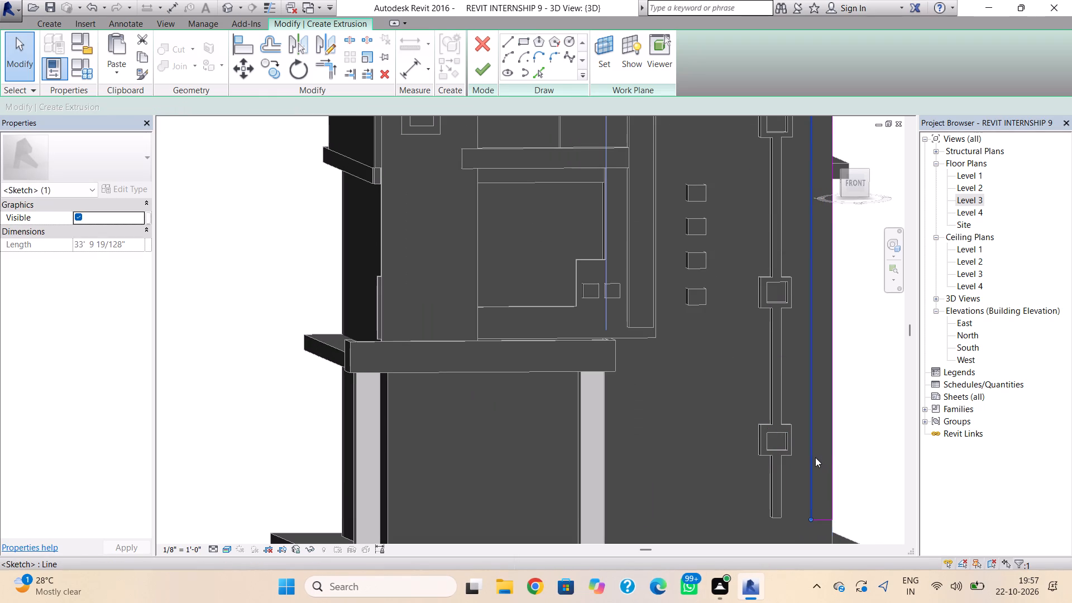
key(Right)
key(Right)
scroll(828, 461, down, 2)
middle_drag(812, 482, 748, 601)
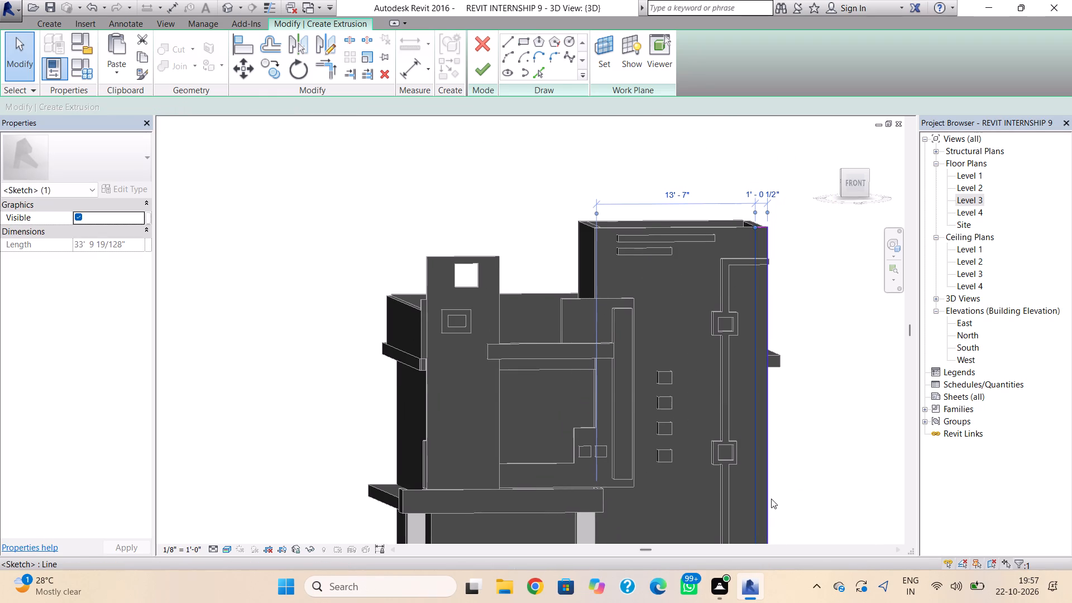
key(Escape)
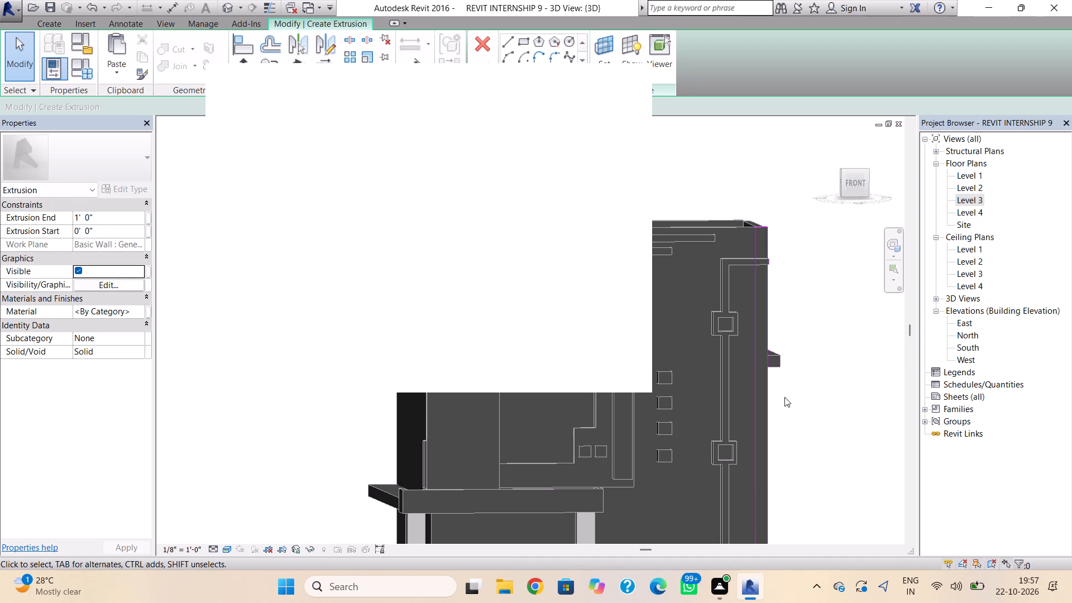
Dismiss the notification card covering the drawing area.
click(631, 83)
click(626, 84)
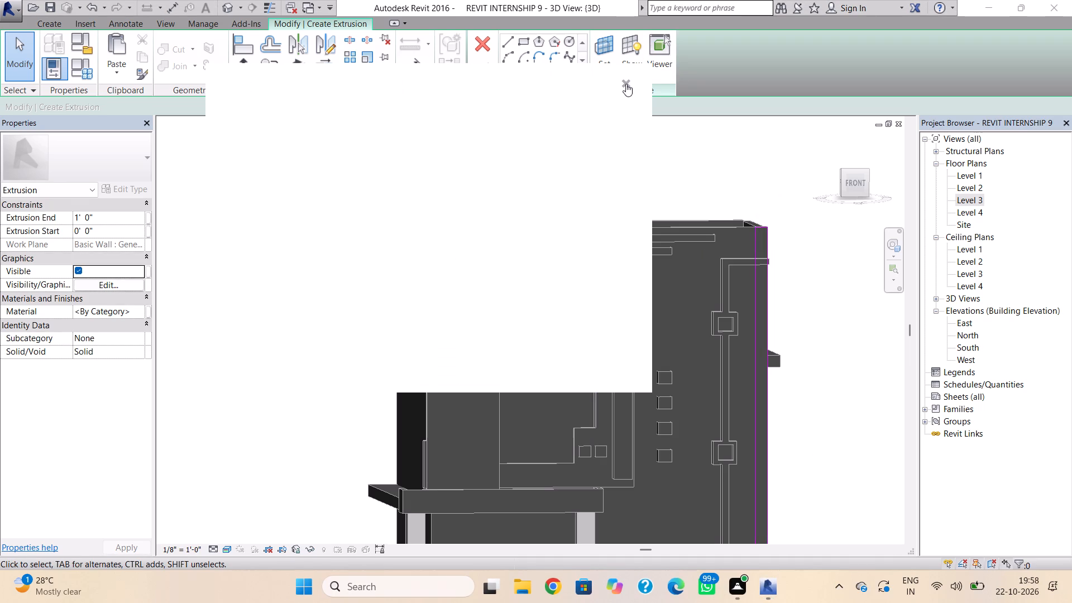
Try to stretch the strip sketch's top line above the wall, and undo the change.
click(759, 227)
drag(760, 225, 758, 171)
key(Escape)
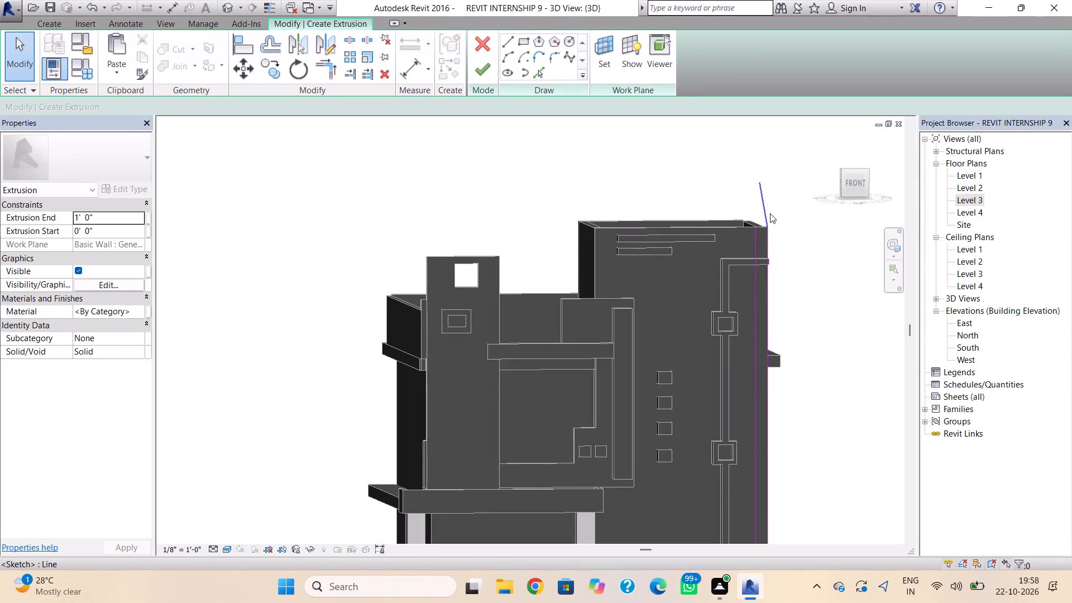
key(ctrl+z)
Raise the strip sketch's top line well above the top of the tall wall.
click(762, 228)
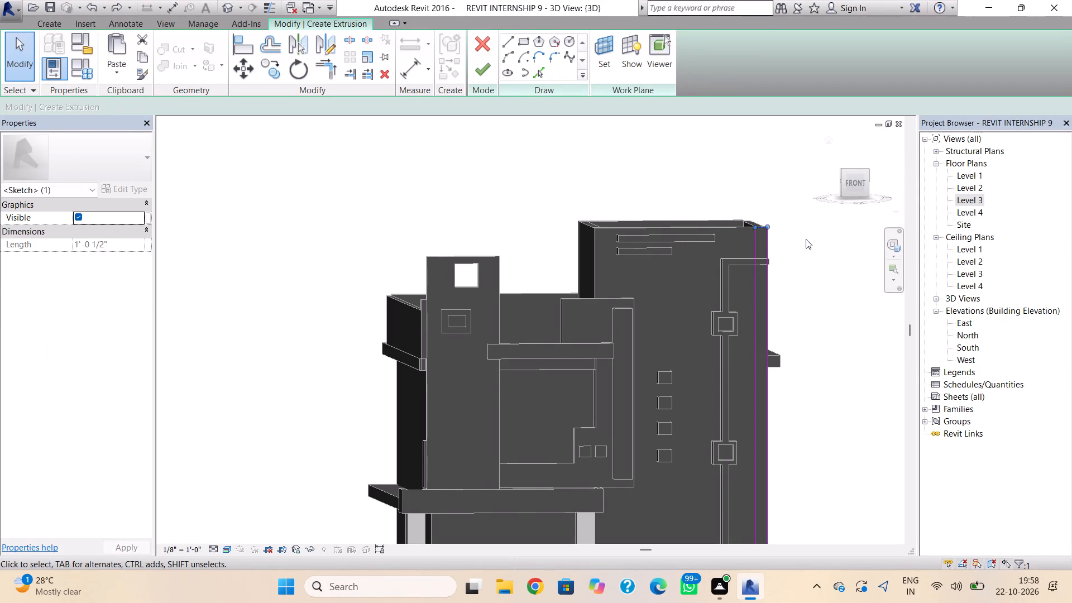
key(Up)
key(Up)
key(Up)
key(Up)
key(Up)
key(Up)
key(Up)
key(Up)
key(Up)
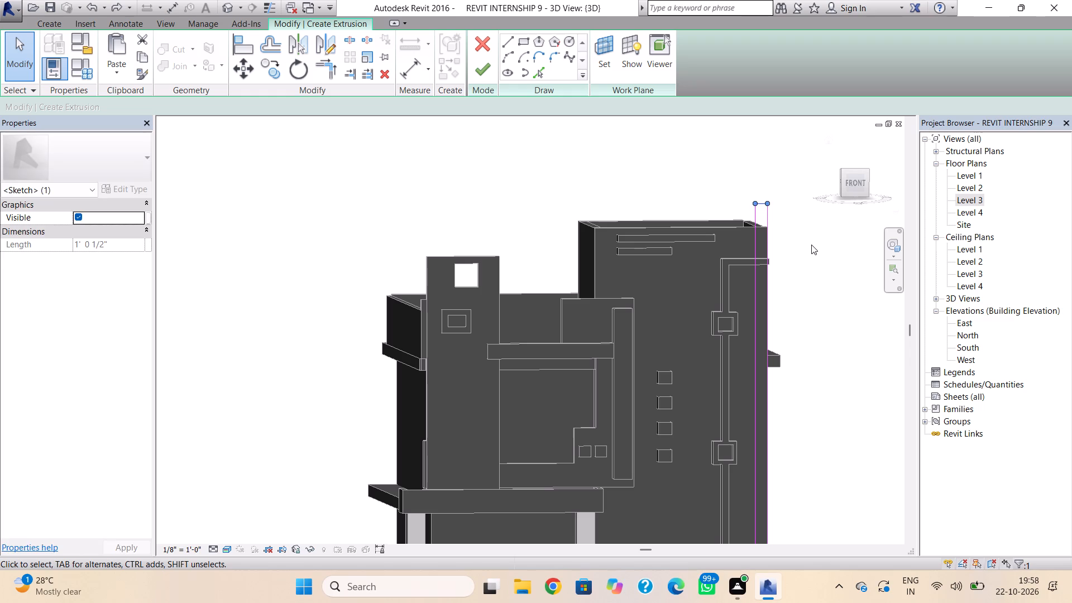
key(Up)
key(Up)
key(Up)
key(Up)
key(Up)
key(Up)
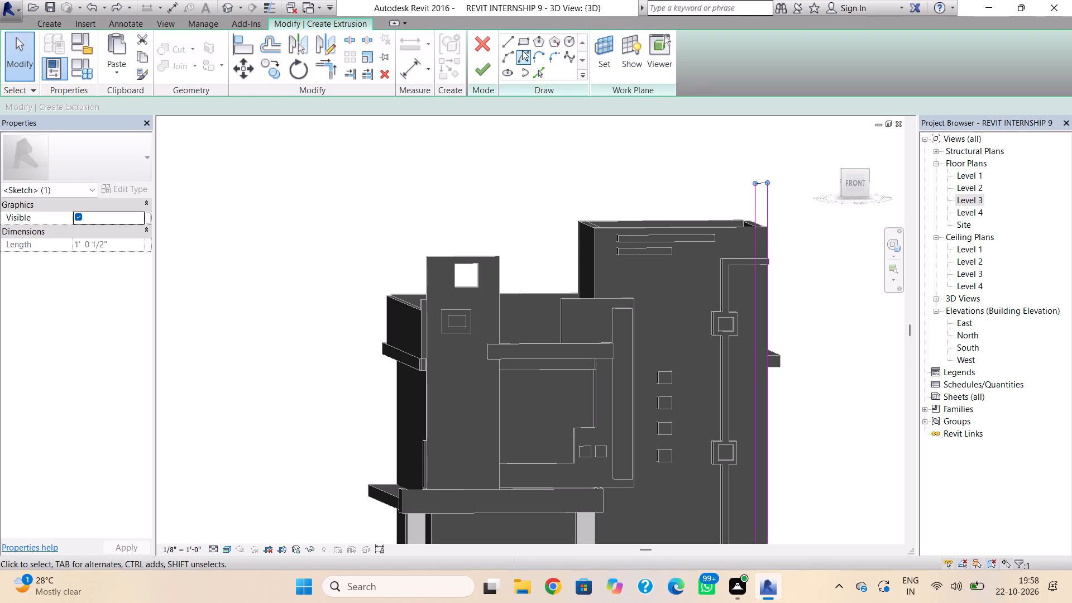
Sketch a 1'-0" deep horizontal arm from the strip's top leftward above the roof, ending near the tall wall's left edge.
click(513, 42)
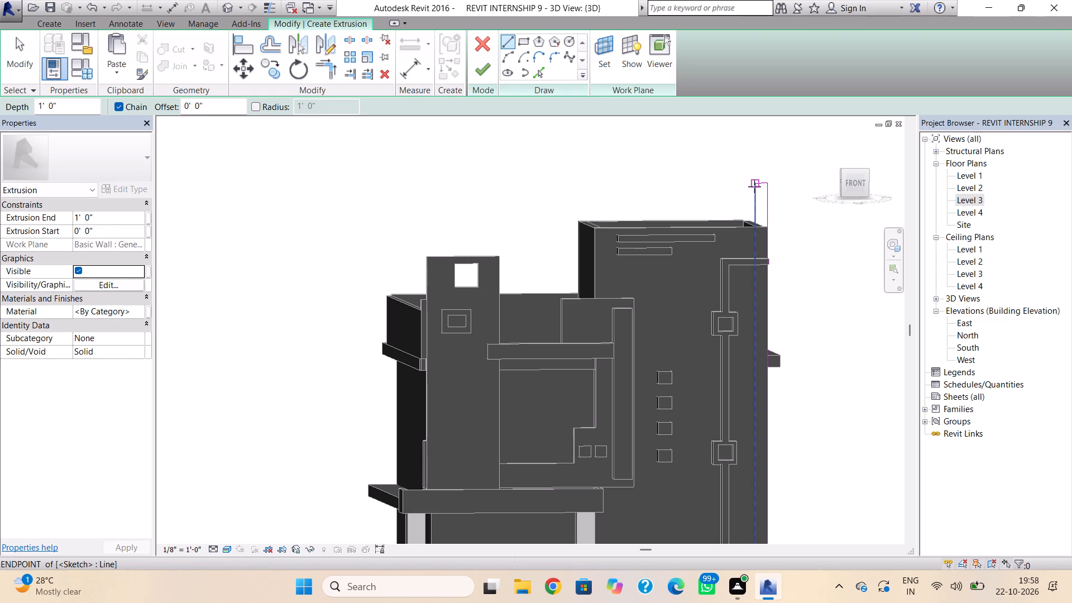
click(755, 195)
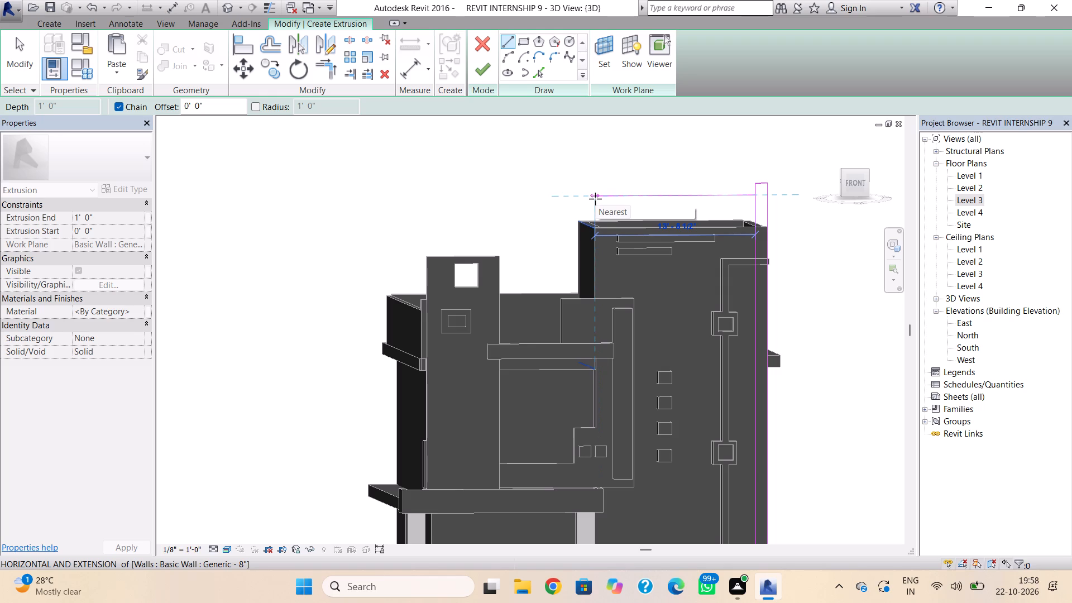
click(607, 200)
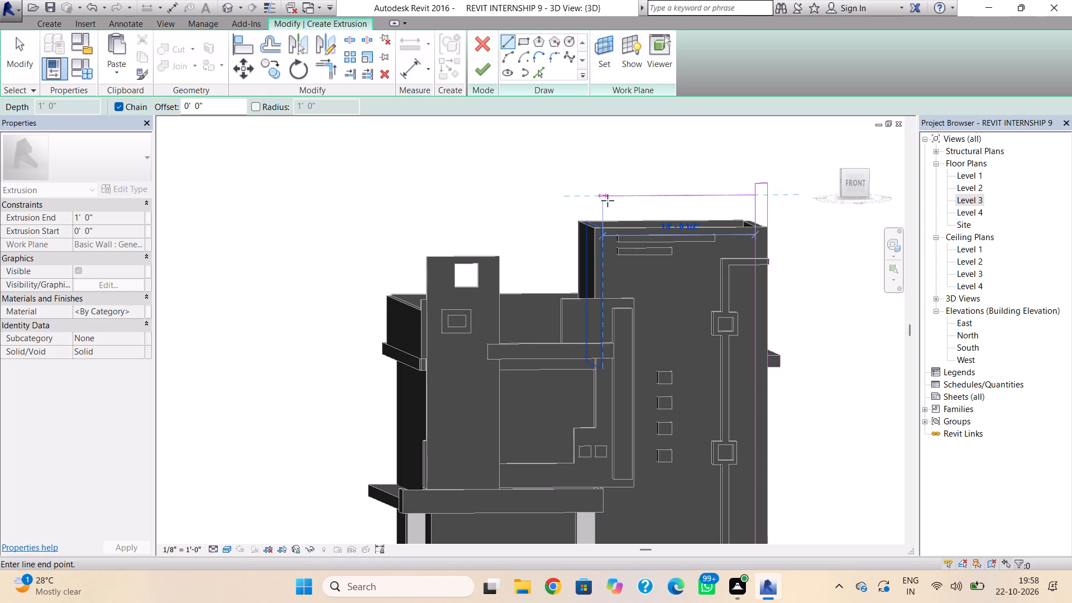
click(602, 180)
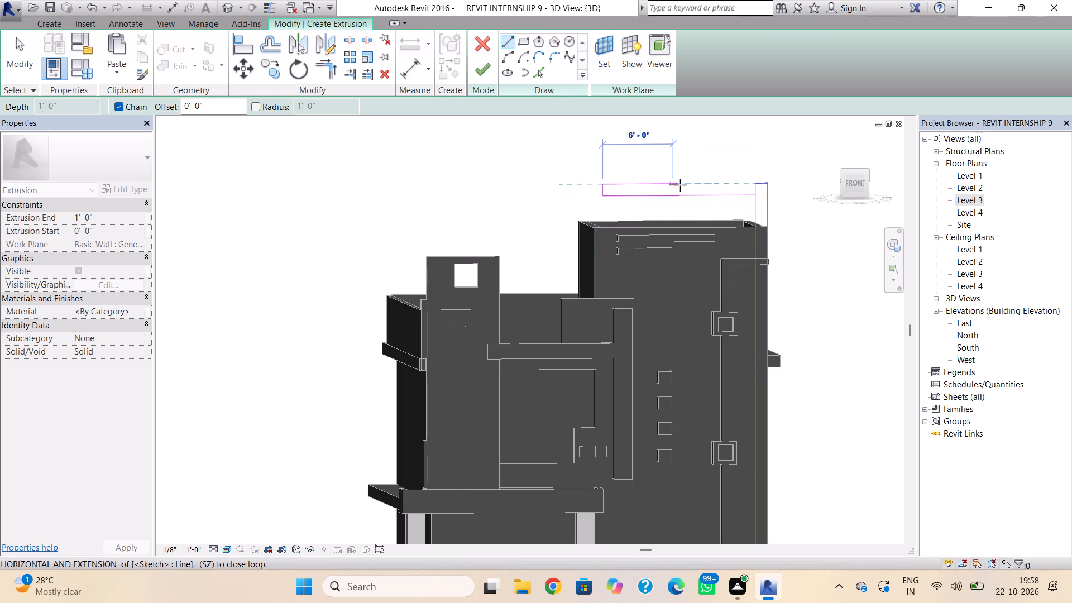
click(755, 186)
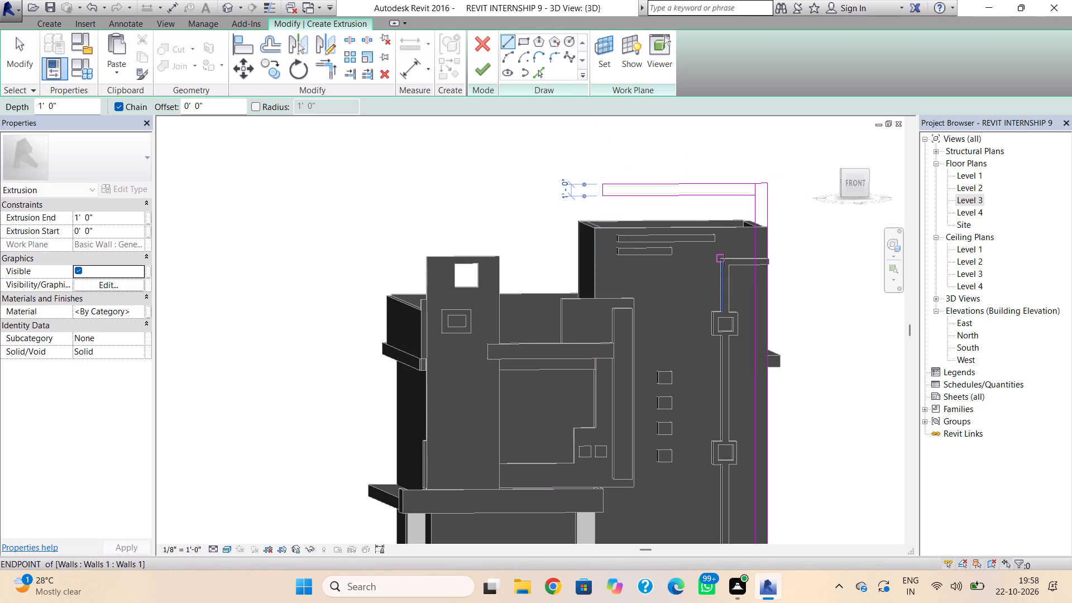
key(Escape)
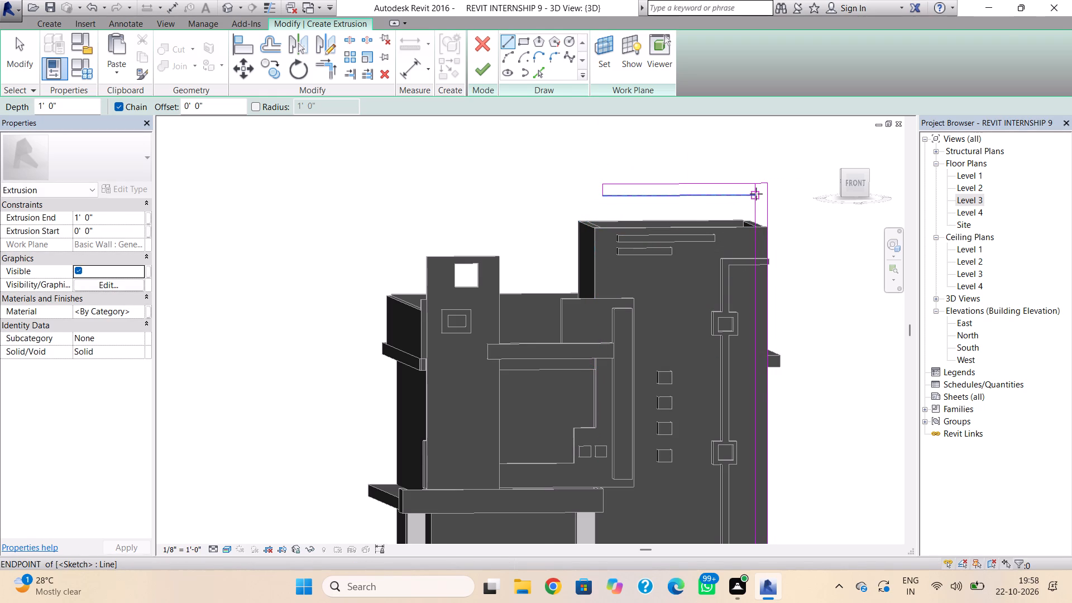
Shorten the strip's inner vertical line to the arm's lower edge so the sketch forms one continuous L-shaped outline.
scroll(756, 194, up, 5)
key(Escape)
click(755, 181)
drag(754, 174, 754, 195)
key(Escape)
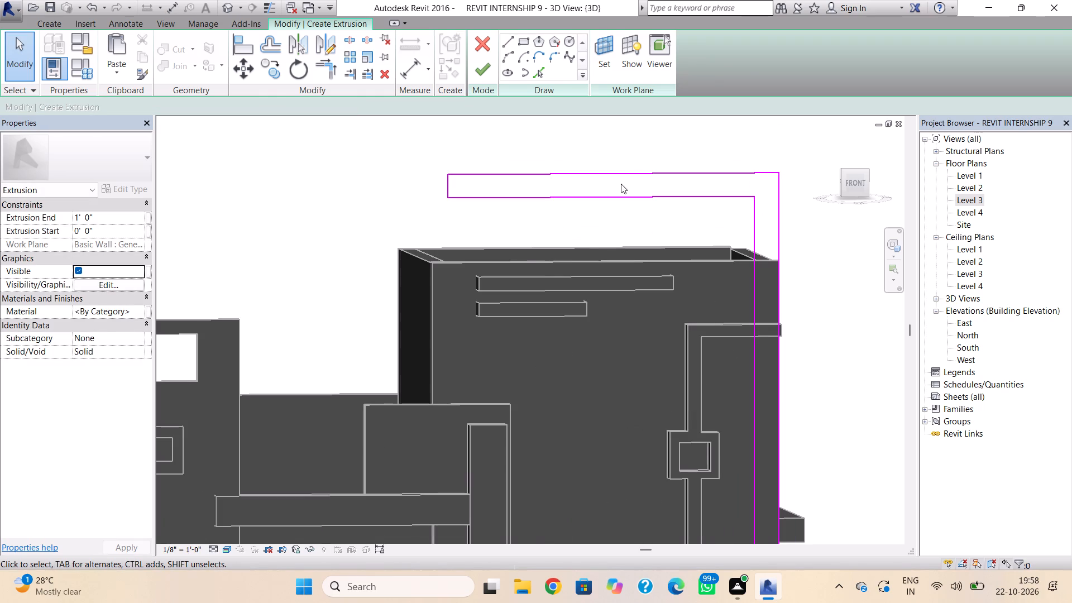
Finish the L-shaped frame sketch as an extrusion 1'-0" deep.
click(496, 75)
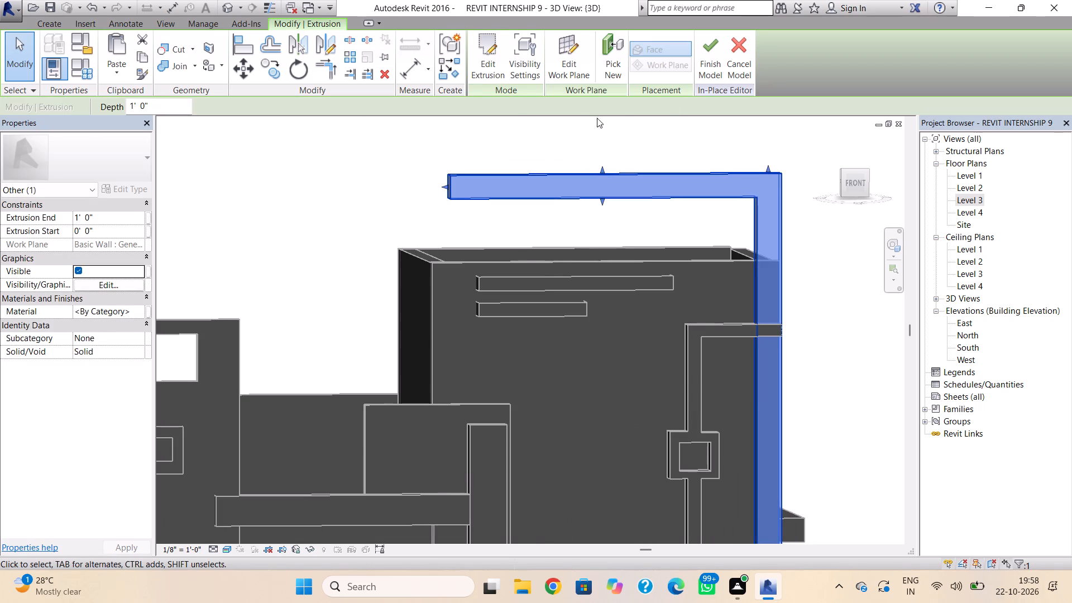
Start another extrusion and set its work plane by picking the roof-side face of the low Generic - 6" wall beside the tall block.
click(45, 21)
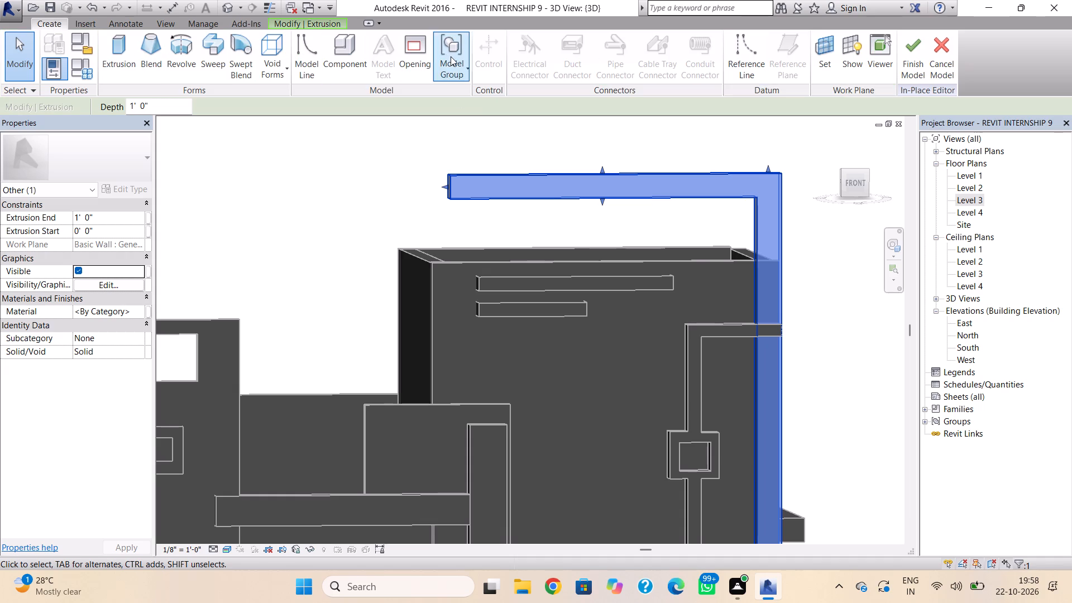
click(123, 64)
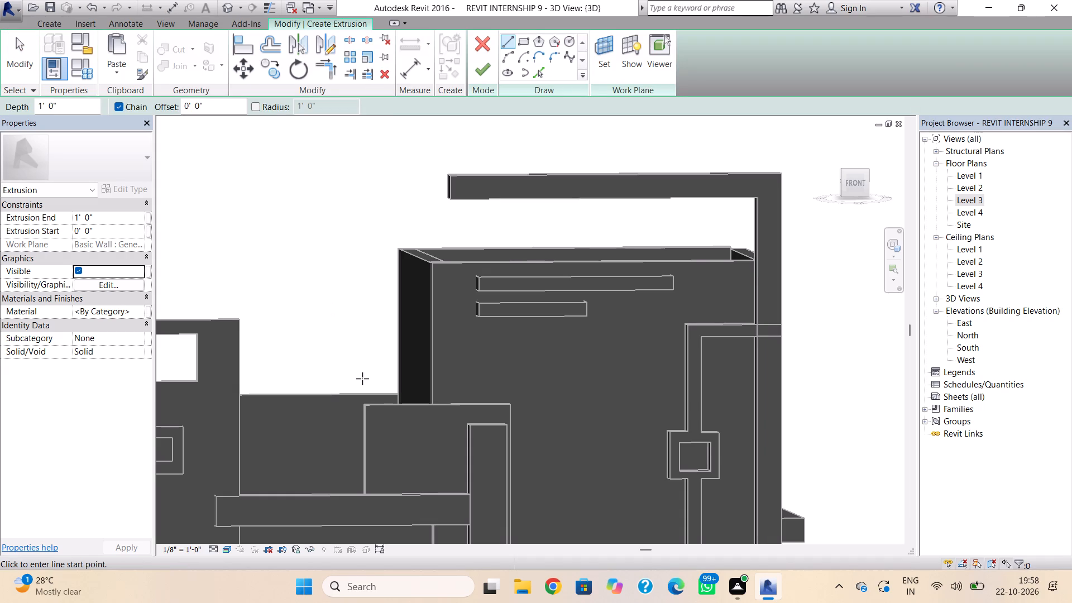
shift+right_drag(362, 379, 403, 533)
middle_drag(405, 506, 407, 324)
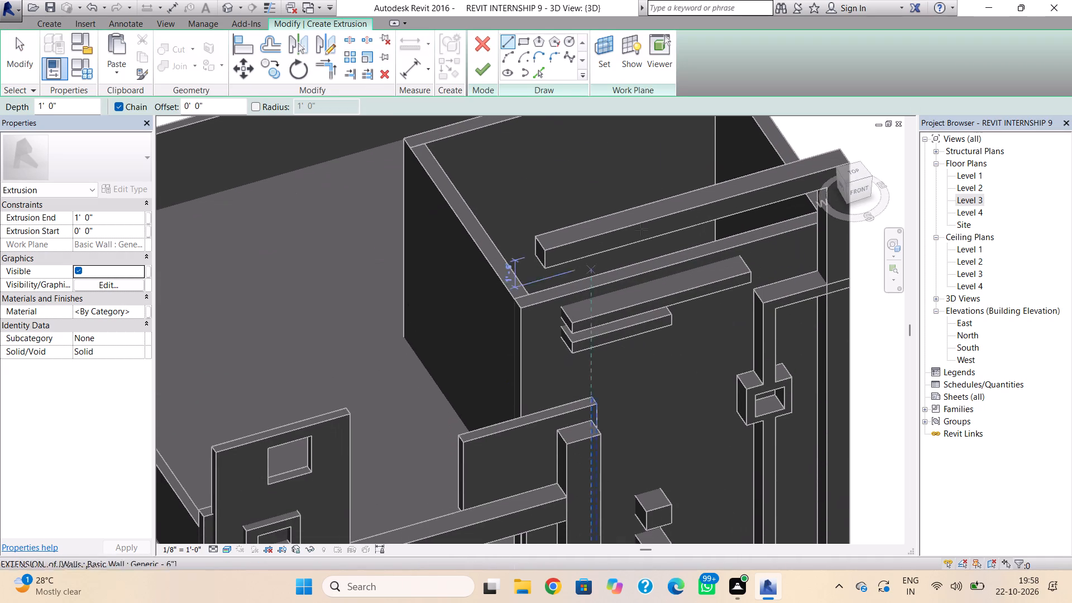
click(603, 57)
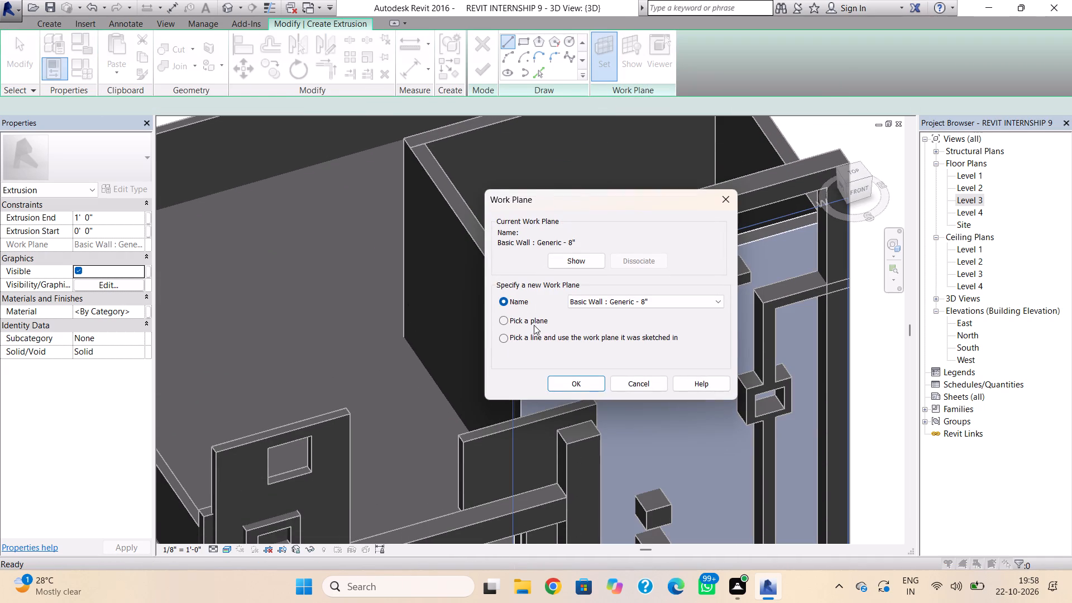
click(506, 322)
click(589, 385)
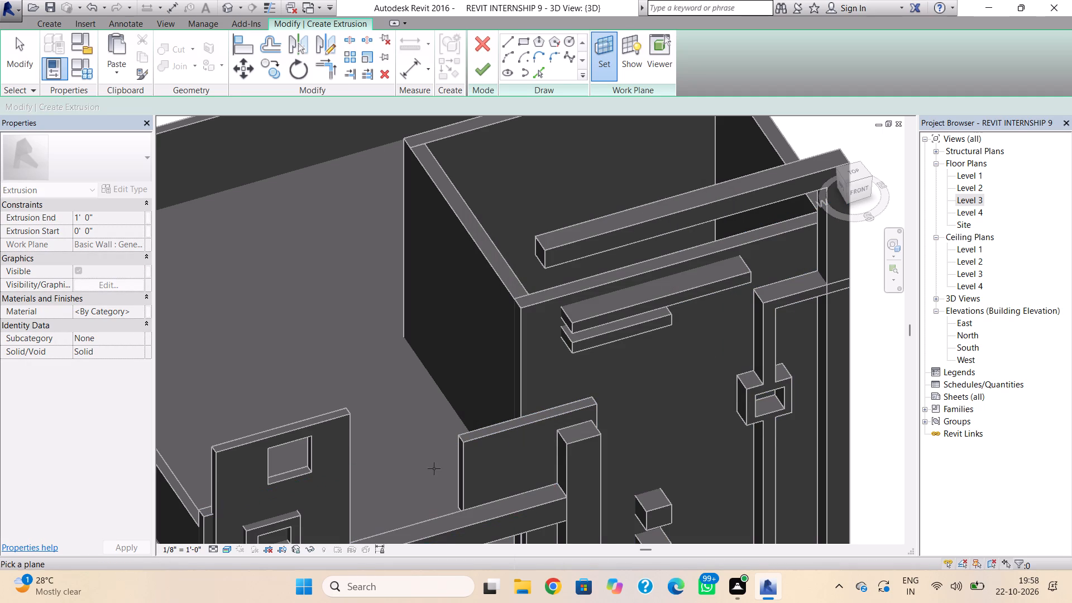
shift+right_drag(435, 469, 612, 498)
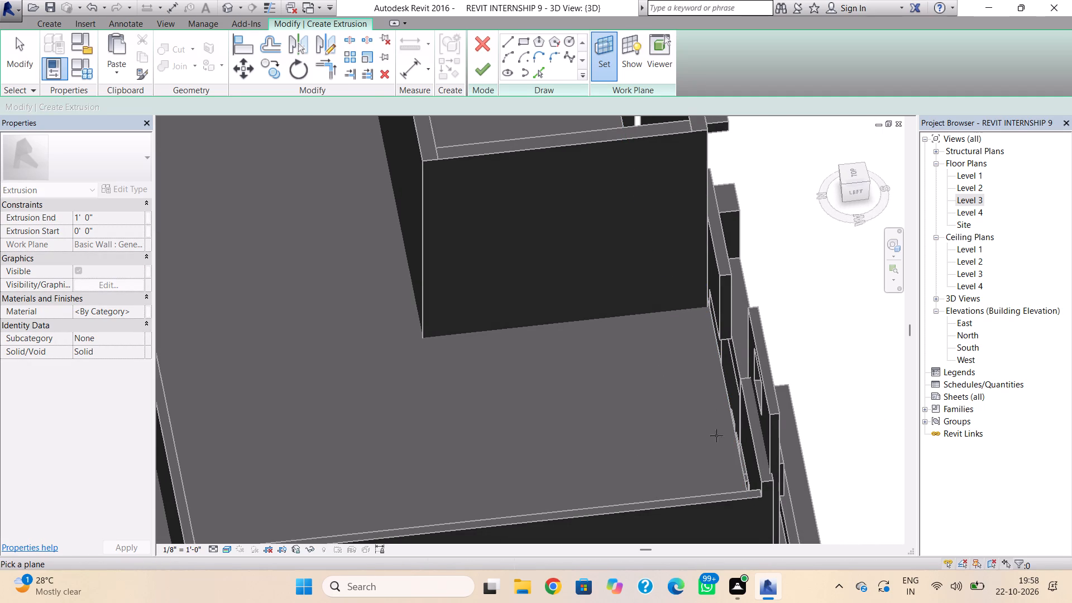
shift+right_drag(695, 452, 521, 235)
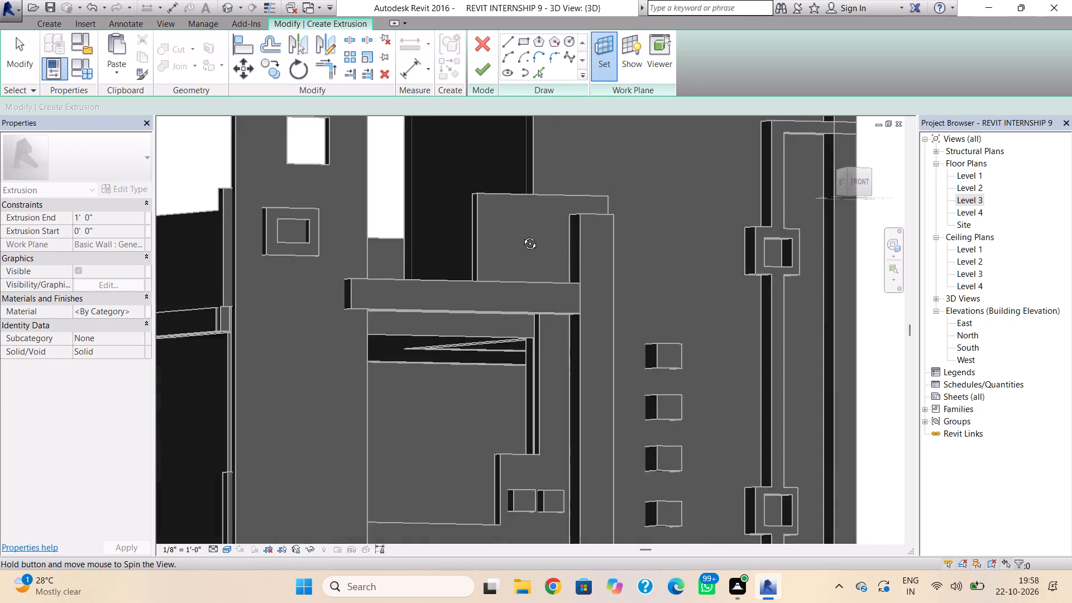
shift+right_drag(521, 235, 532, 150)
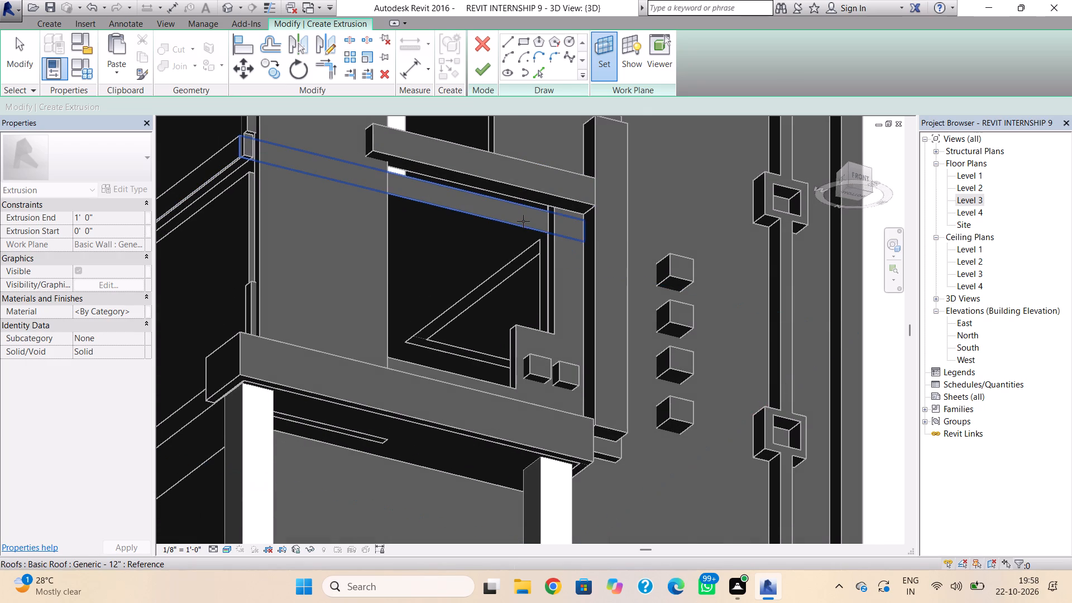
middle_drag(527, 226, 501, 419)
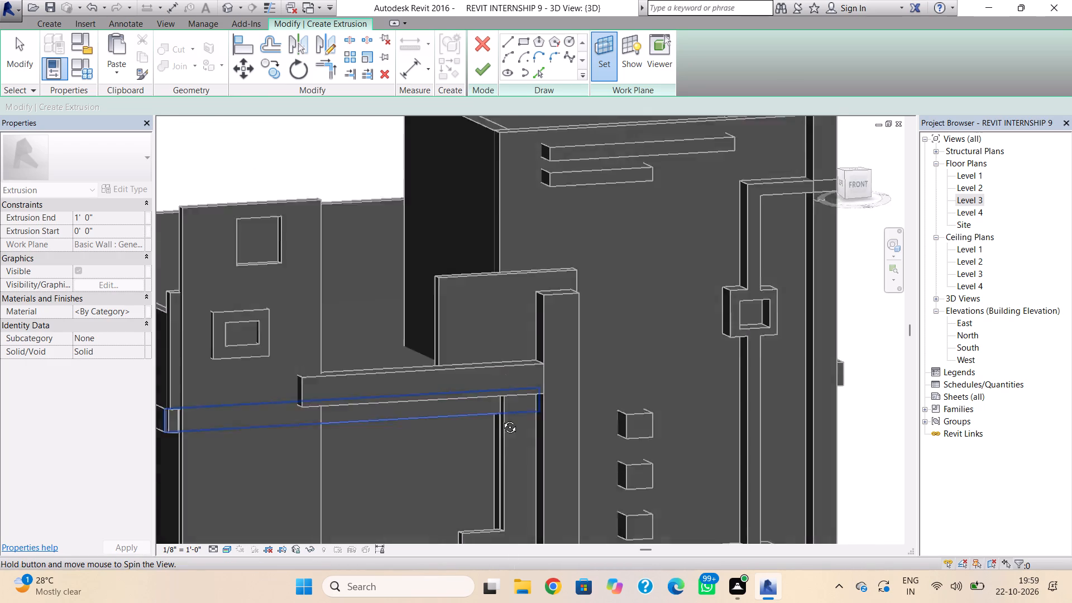
middle_drag(501, 419, 508, 540)
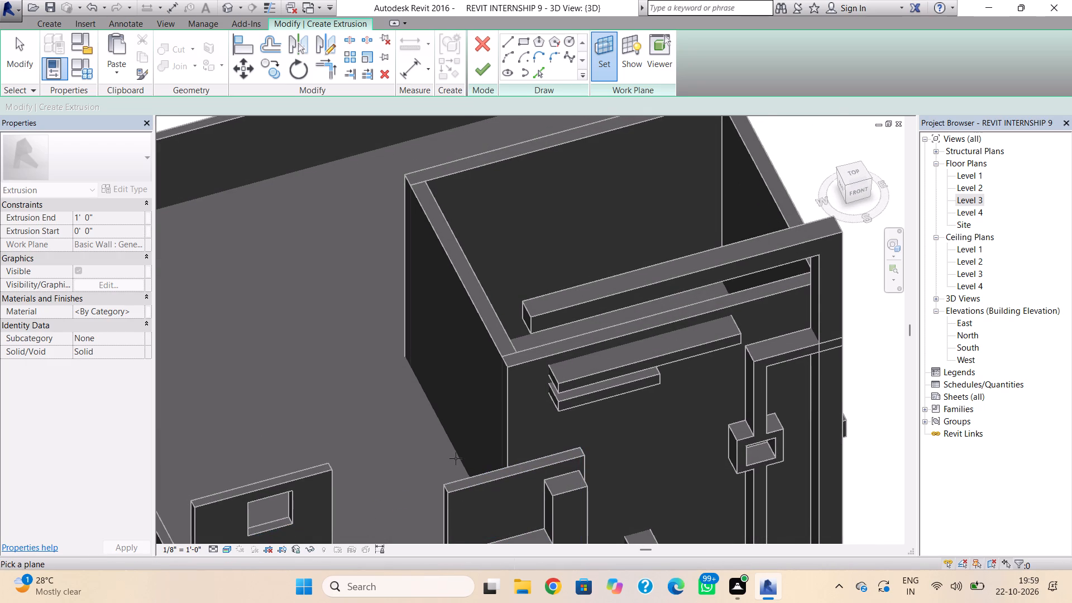
scroll(454, 460, up, 3)
middle_drag(449, 462, 446, 396)
scroll(442, 396, up, 7)
shift+right_drag(455, 416, 476, 413)
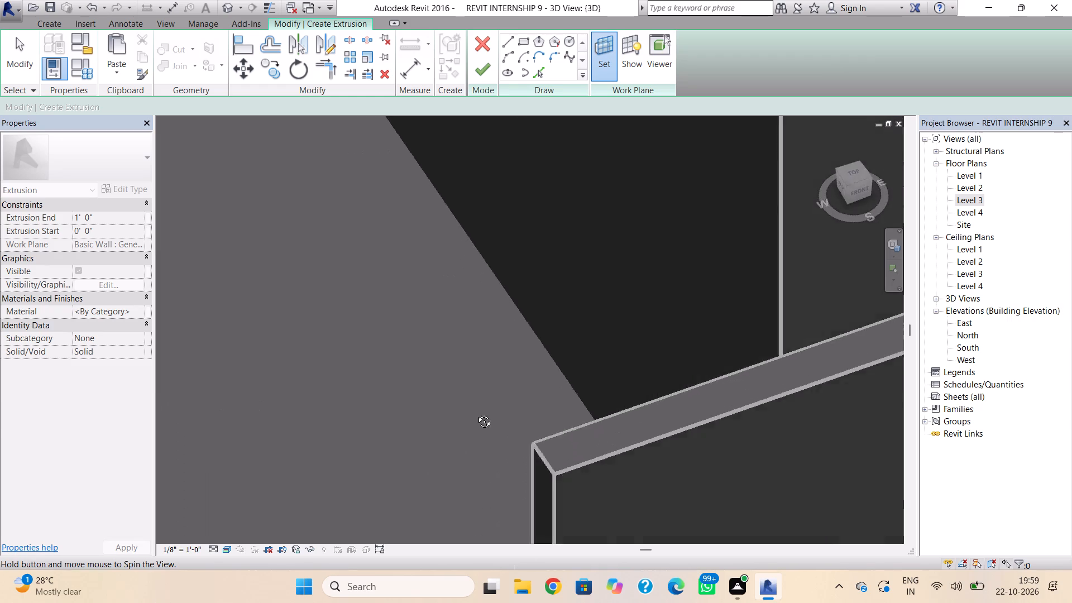
shift+right_drag(476, 413, 661, 444)
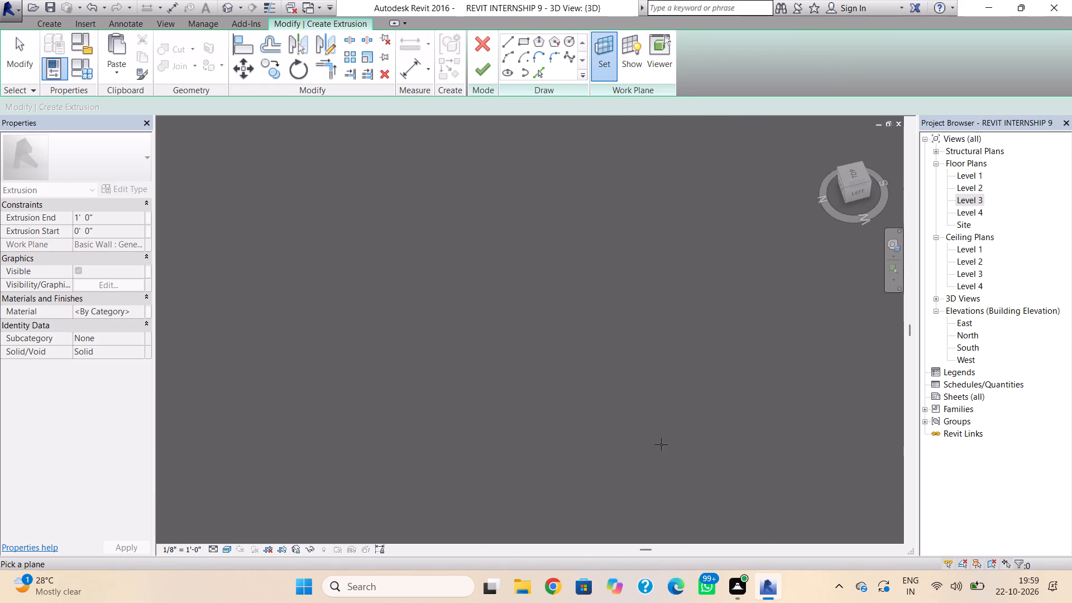
scroll(636, 439, down, 9)
middle_drag(473, 398, 338, 410)
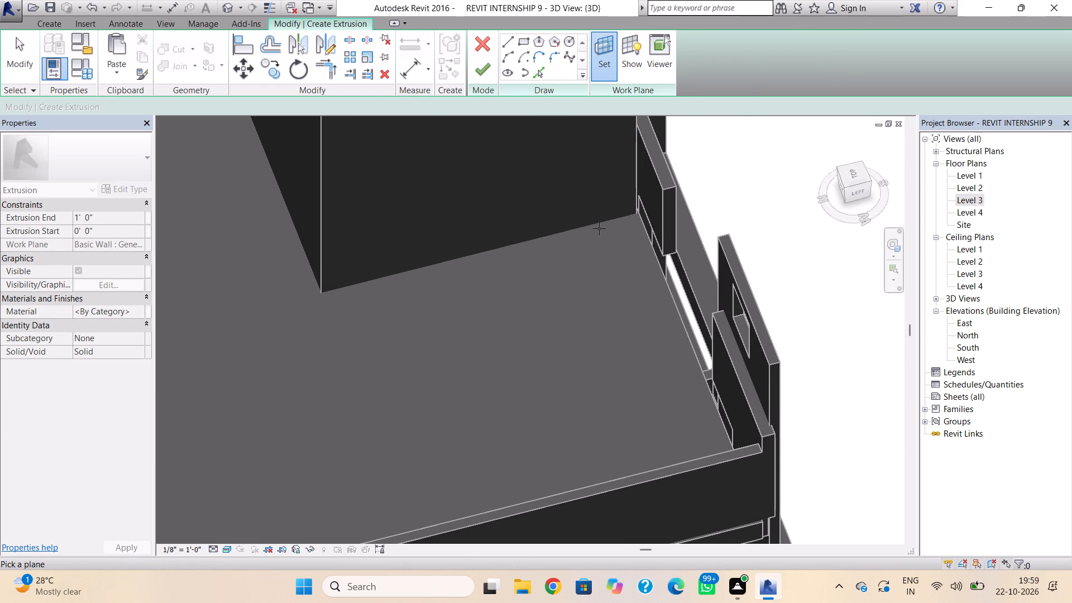
scroll(613, 228, up, 7)
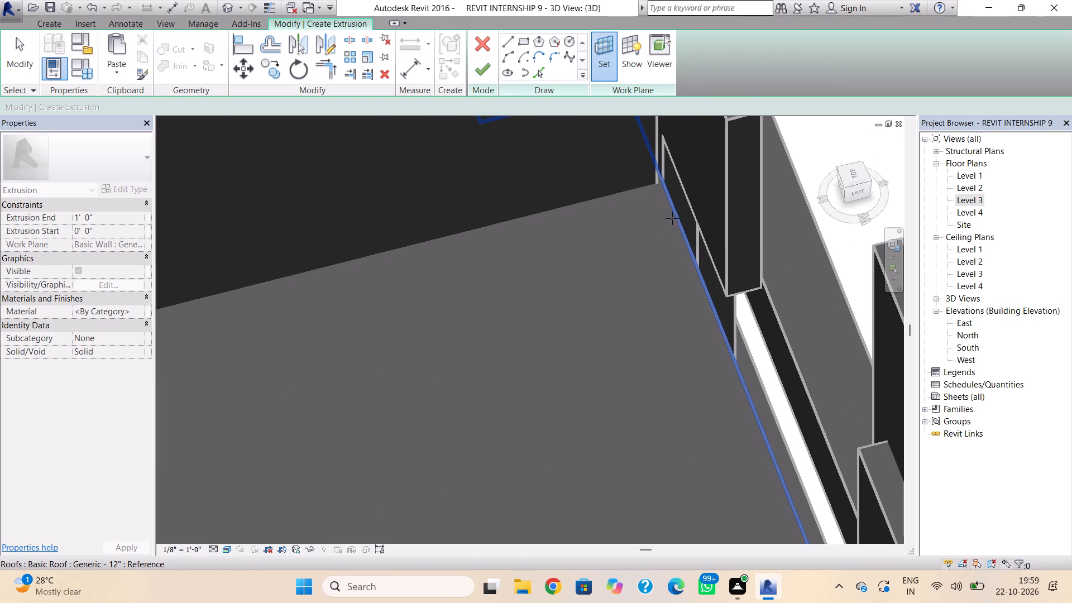
scroll(656, 189, up, 10)
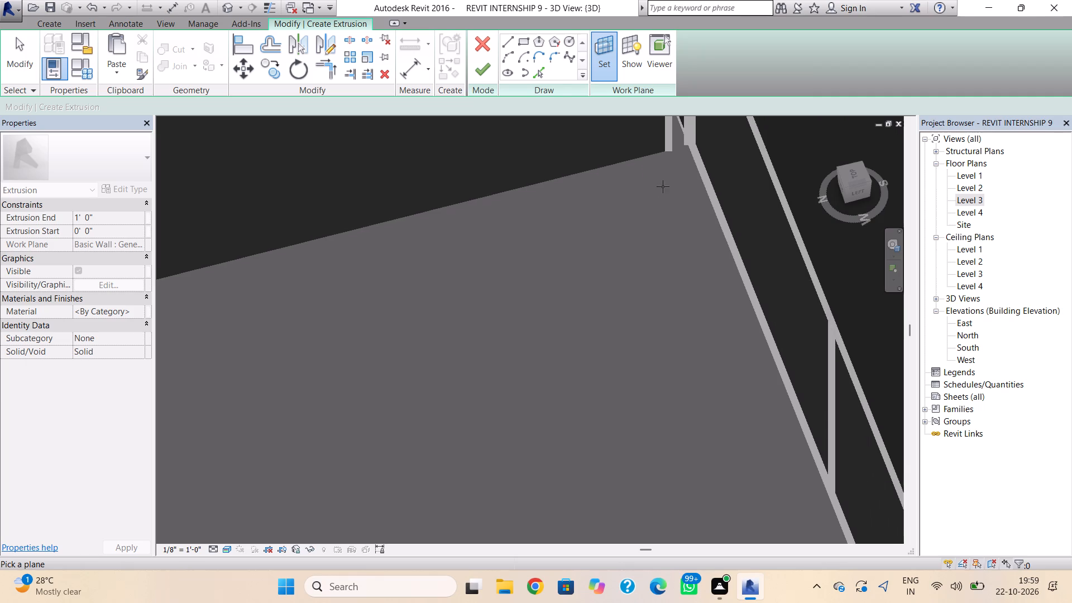
scroll(663, 186, up, 4)
scroll(580, 289, down, 9)
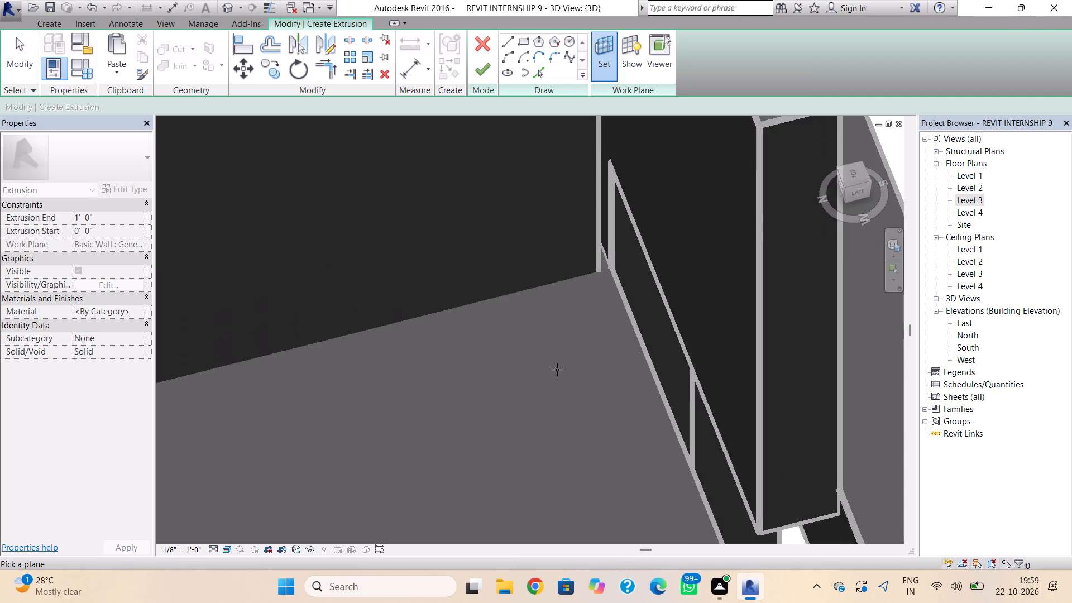
scroll(557, 370, down, 12)
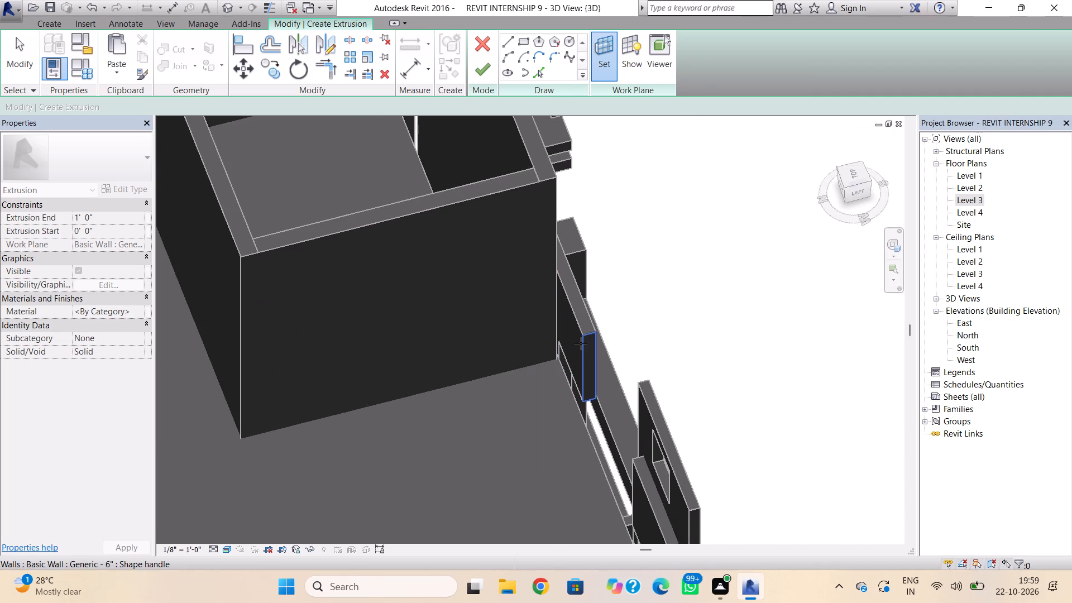
click(577, 326)
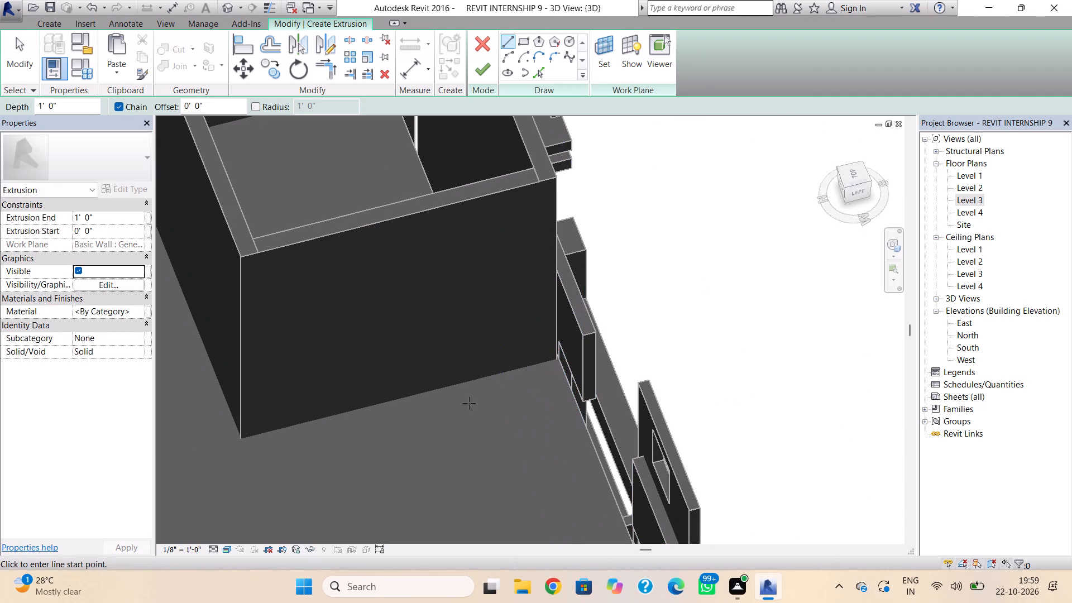
Sketch a narrow vertical rectangle about 9" wide beside the tall block, from the roof surface up to the tall wall's top level.
shift+right_drag(477, 405, 599, 324)
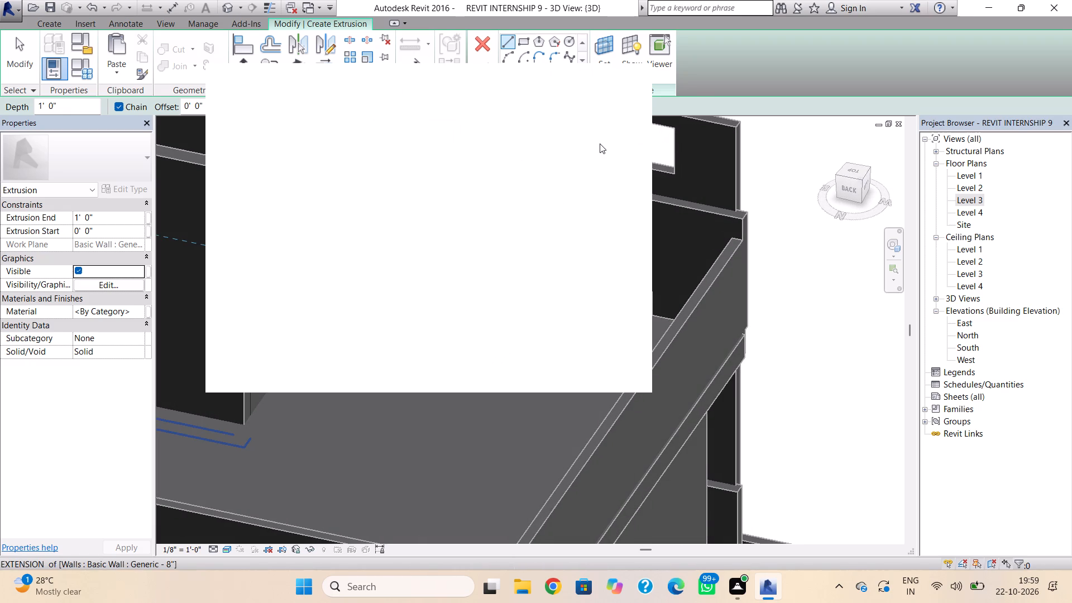
click(627, 84)
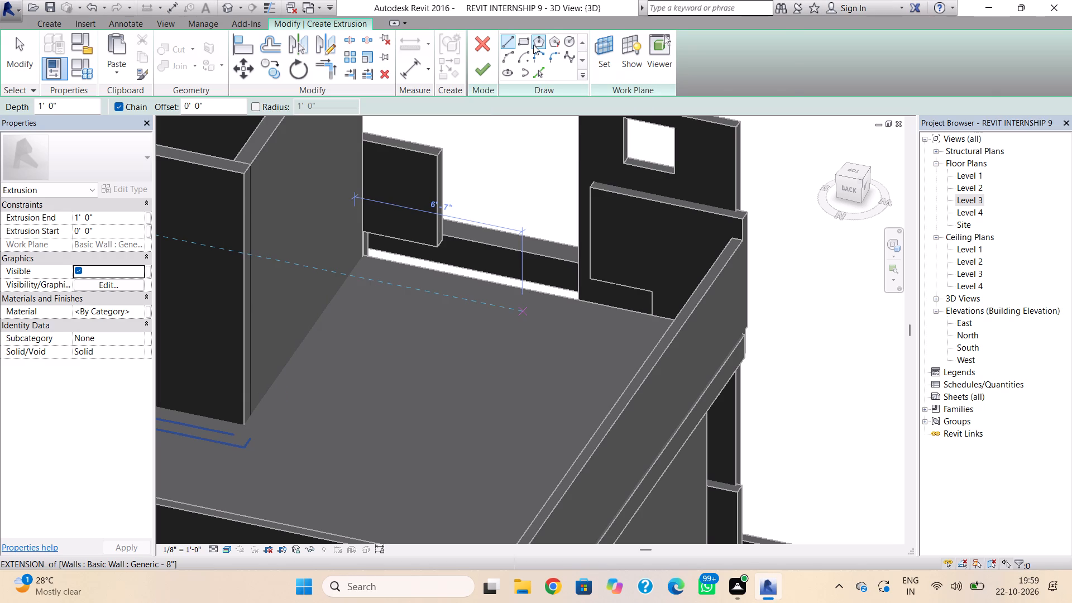
click(528, 44)
shift+right_drag(406, 282, 433, 285)
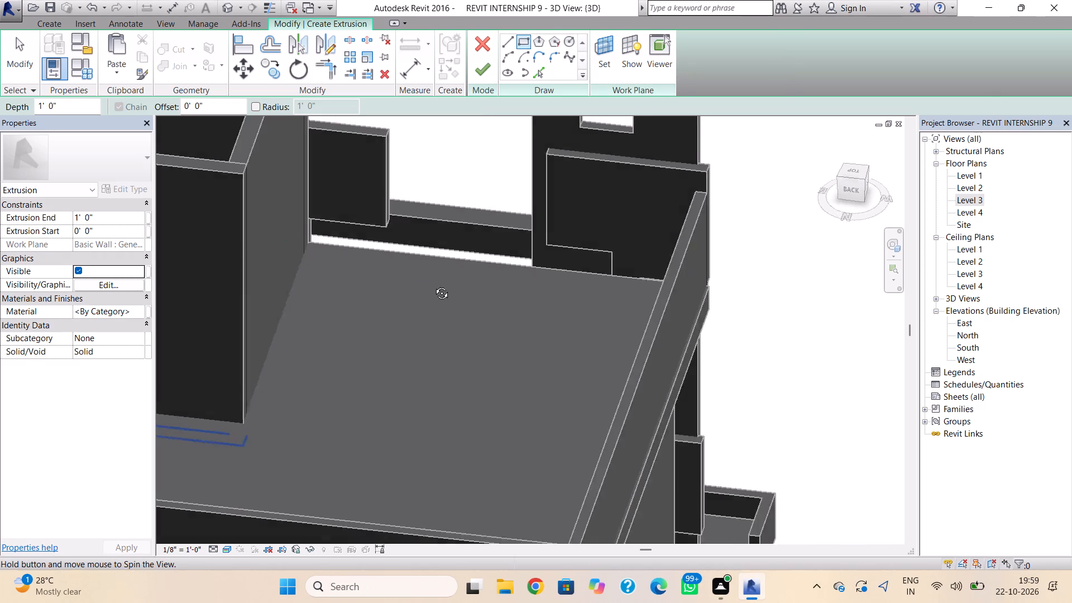
shift+right_drag(433, 285, 456, 246)
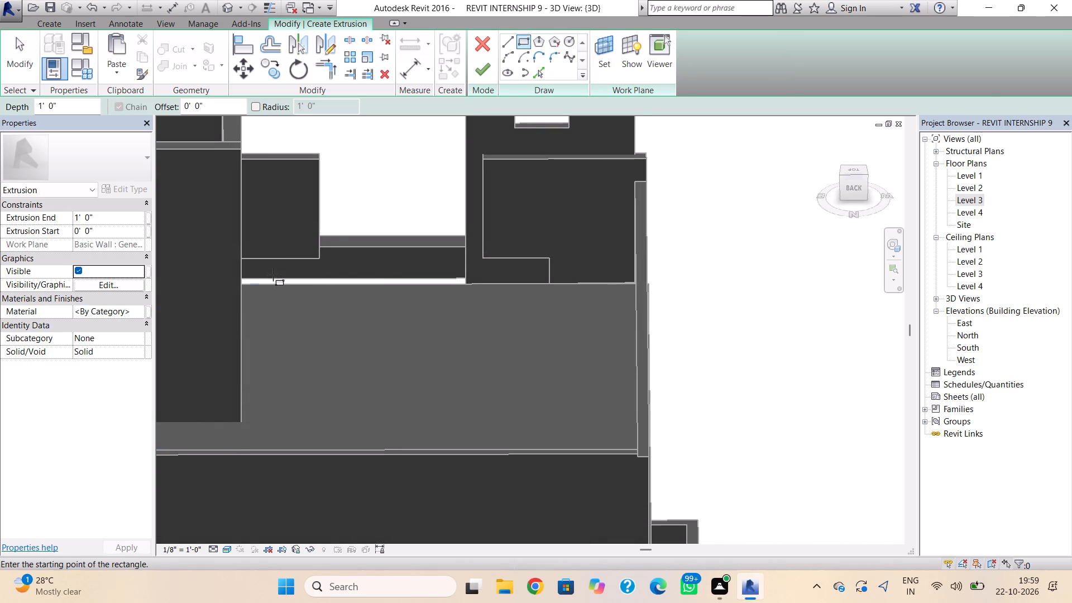
click(269, 288)
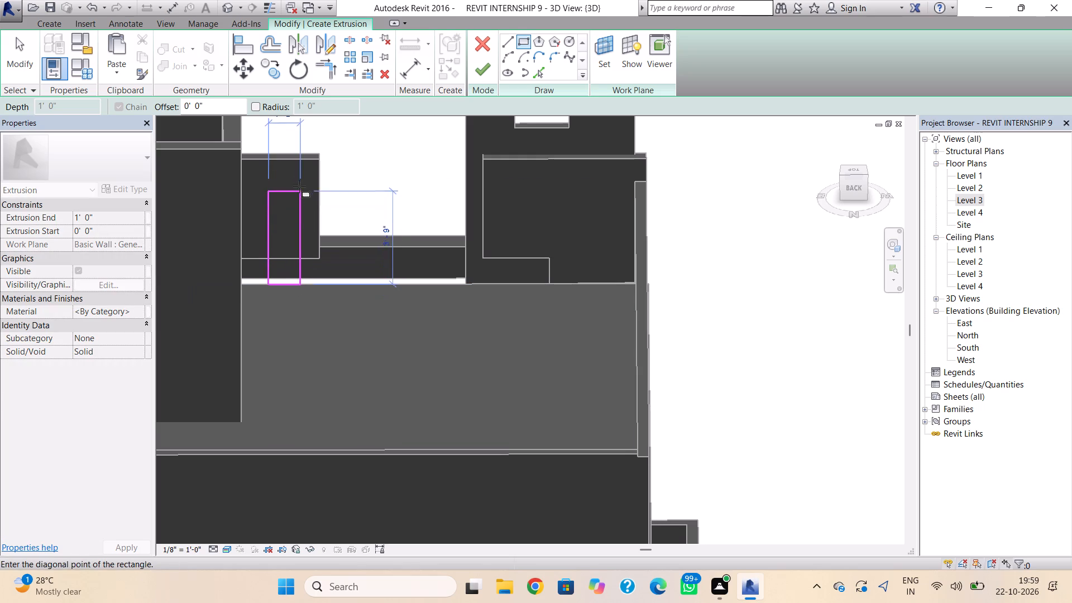
middle_drag(286, 123, 257, 305)
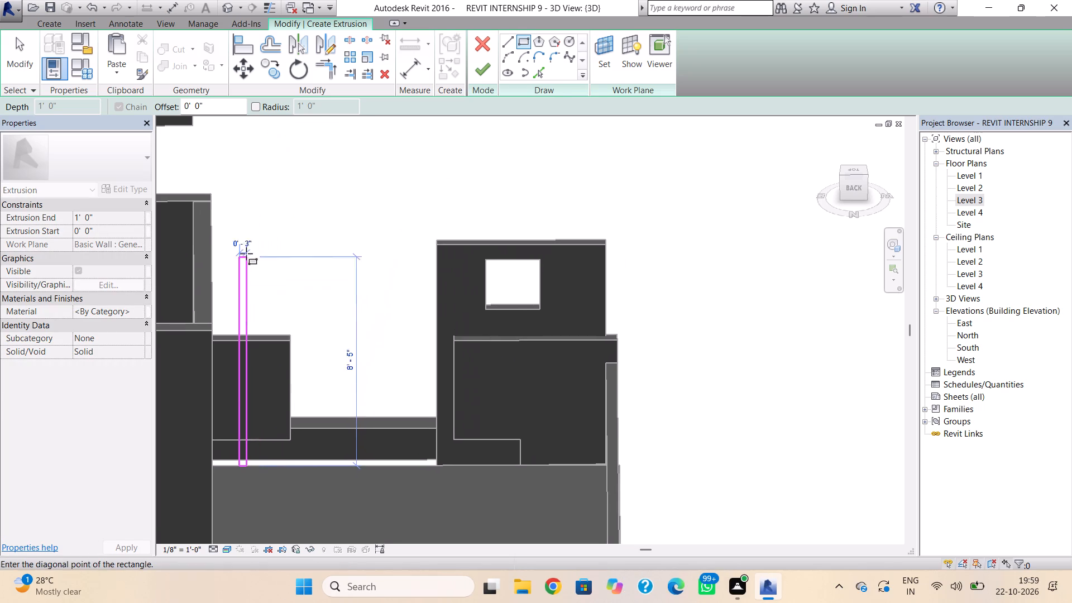
click(261, 192)
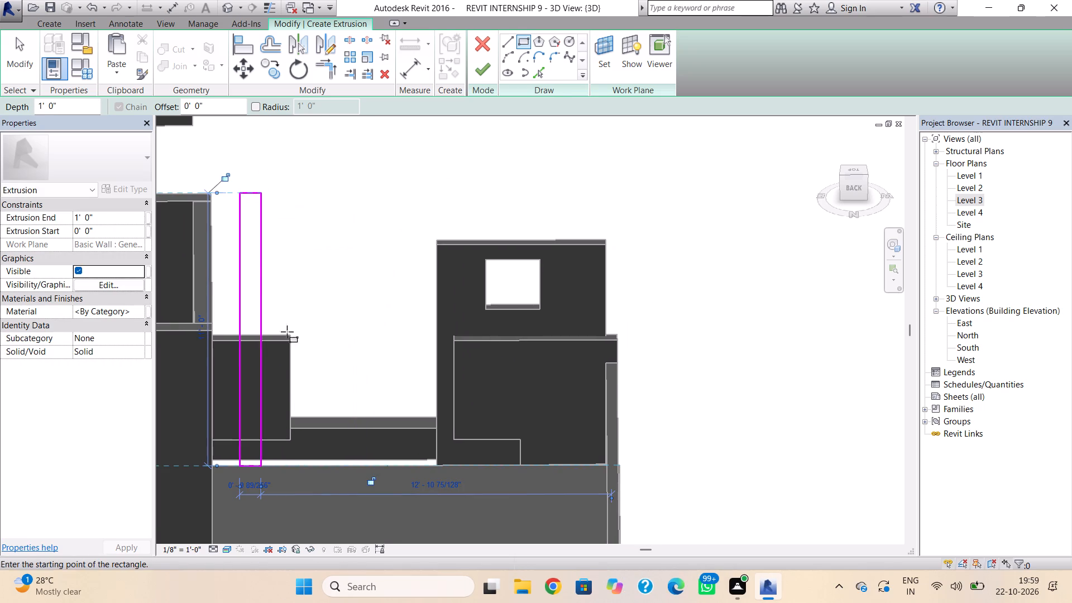
Sketch a horizontal arm with lines from the strip's top along the tall wall's top edge, ending near the L-shaped frame's vertical leg.
shift+right_drag(298, 340, 0, 245)
shift+right_drag(547, 316, 433, 336)
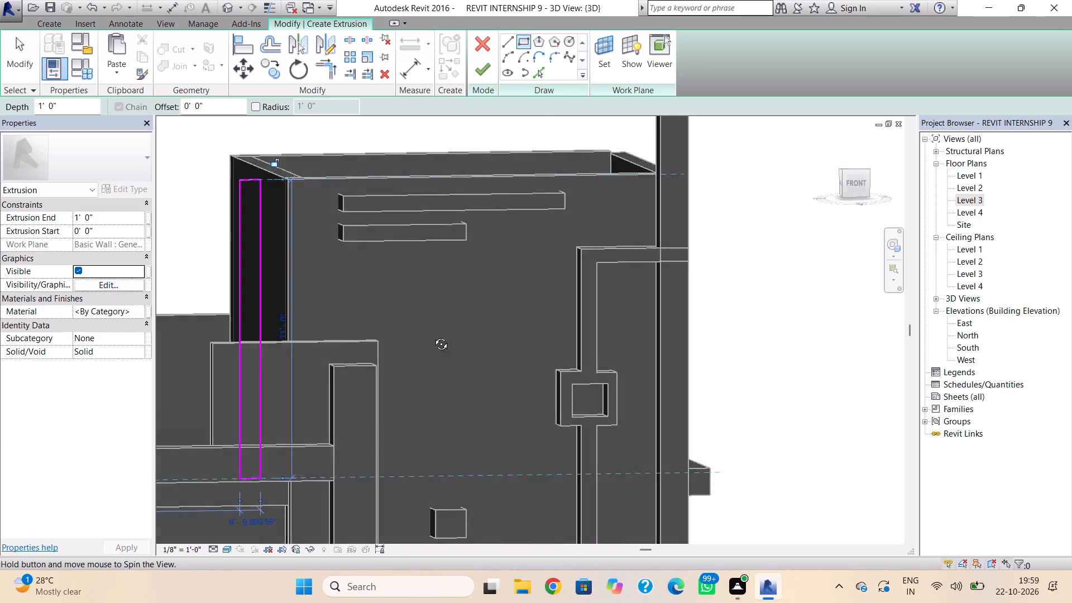
shift+right_drag(433, 336, 398, 378)
shift+right_drag(354, 375, 380, 371)
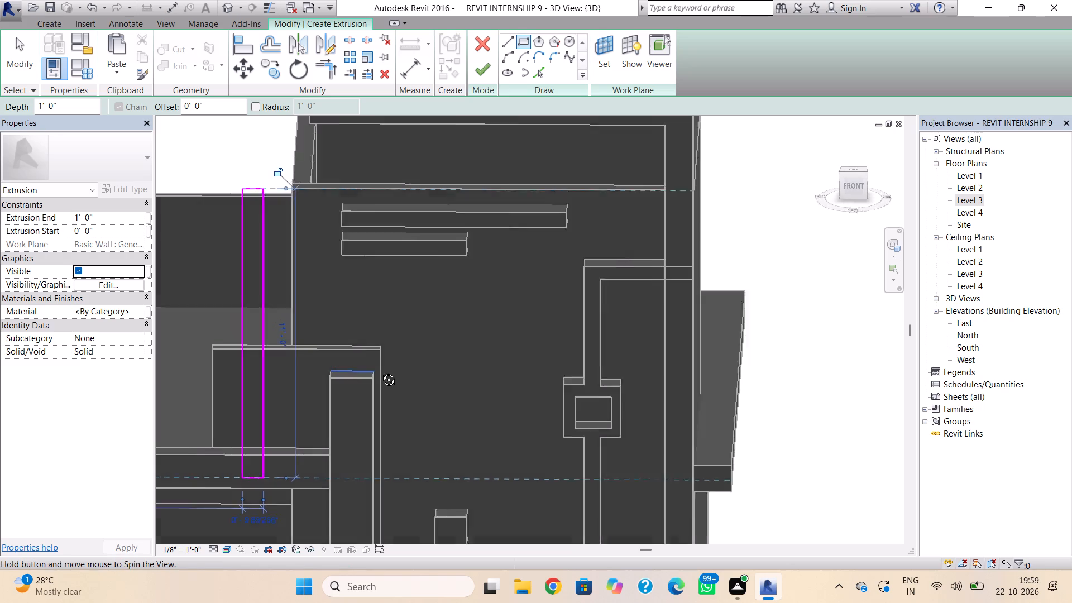
shift+right_drag(380, 371, 411, 358)
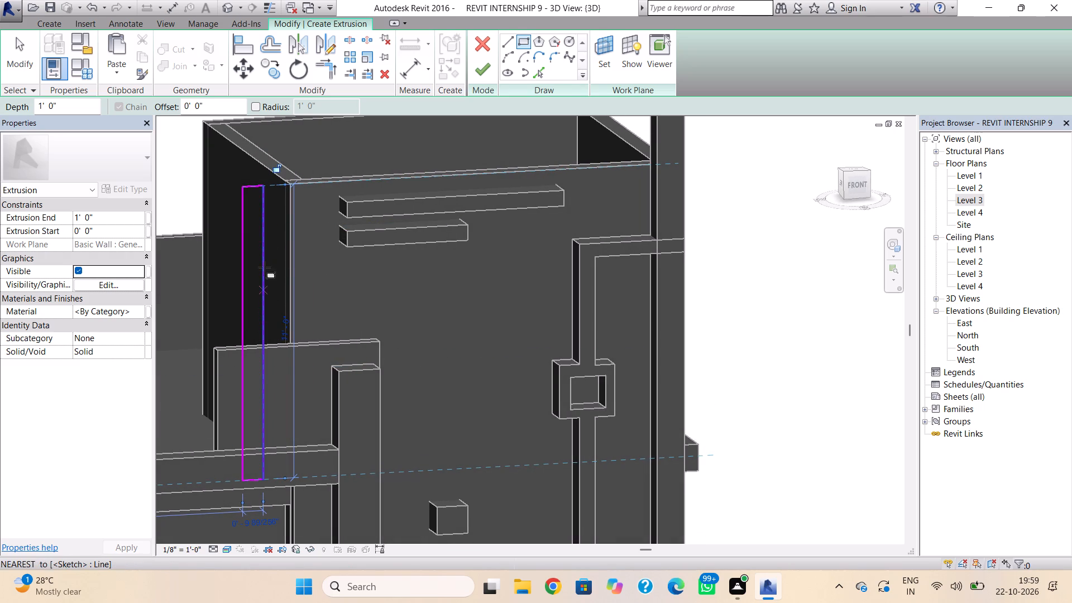
click(263, 187)
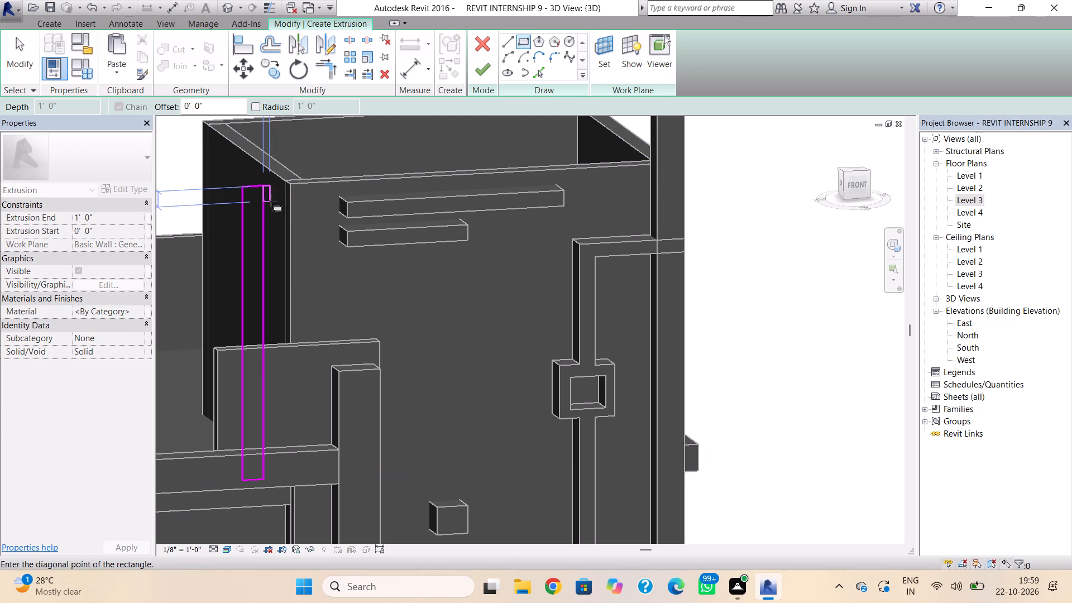
key(Escape)
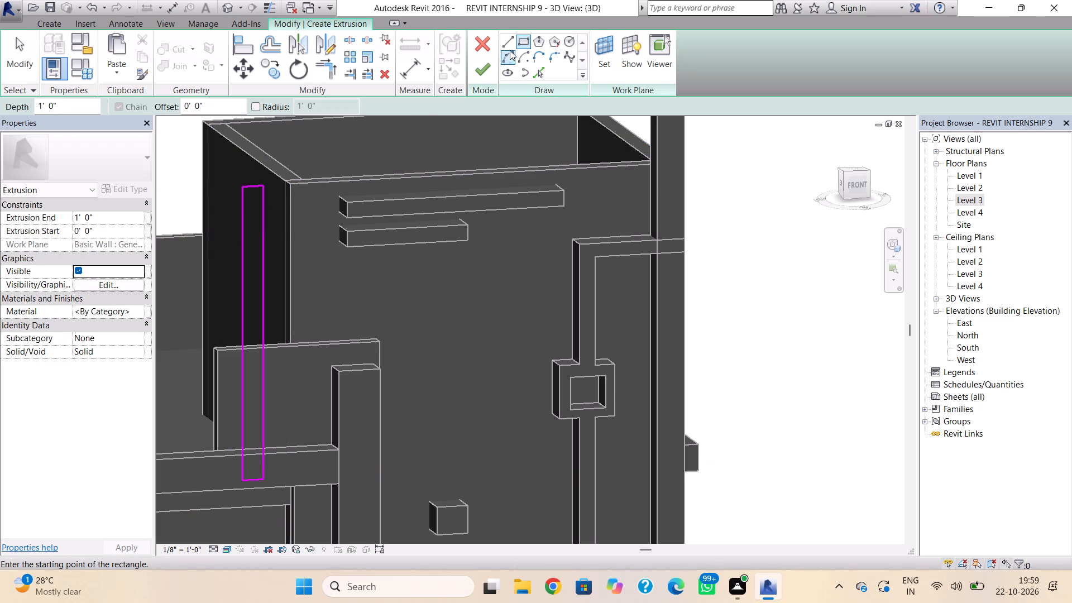
click(510, 40)
click(263, 187)
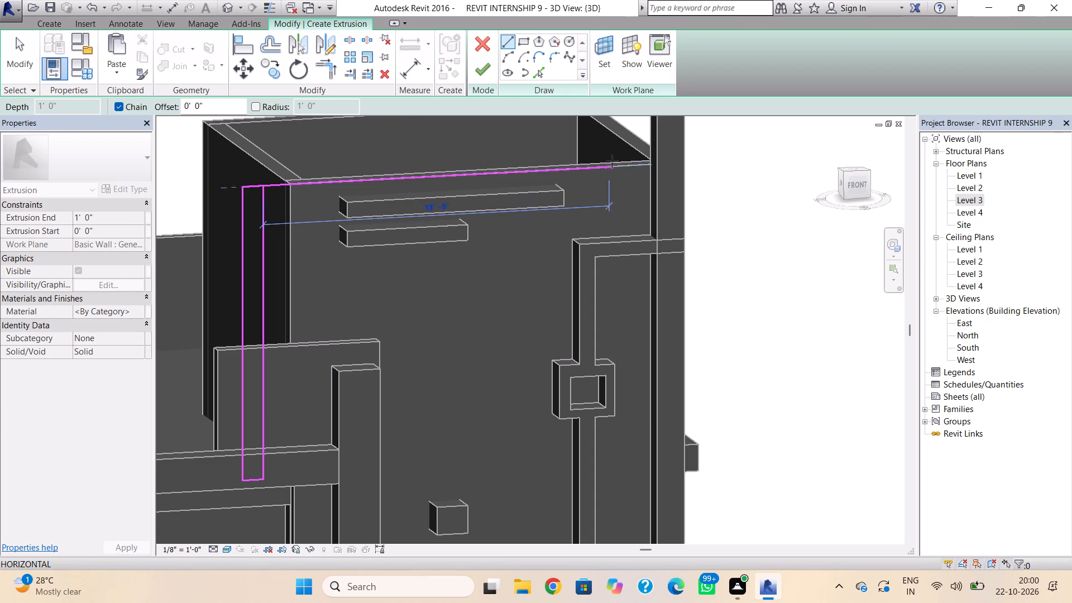
click(631, 165)
click(631, 138)
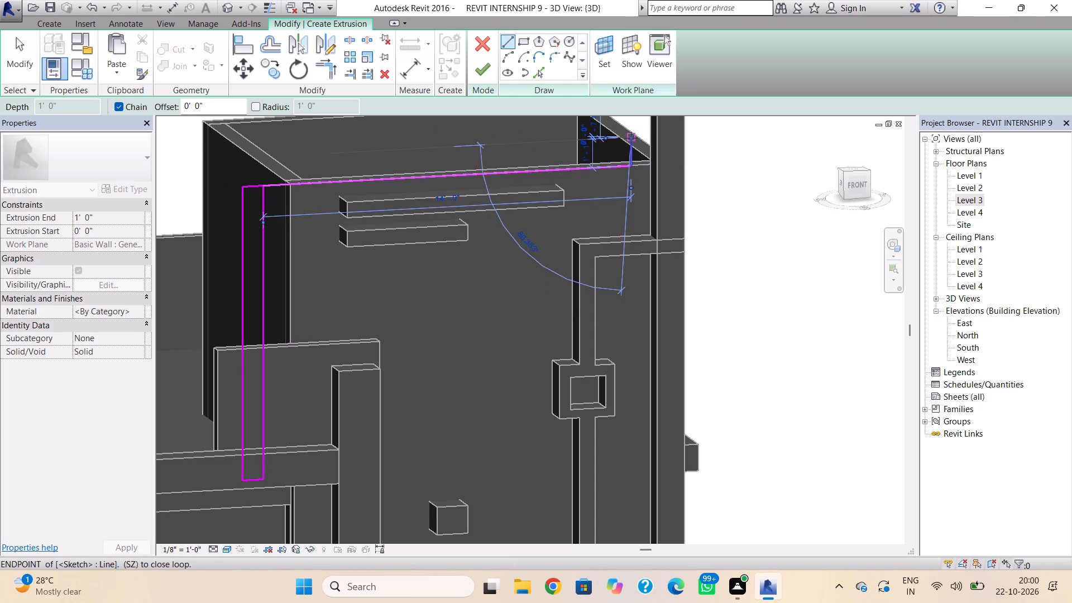
click(241, 159)
click(241, 186)
key(Escape)
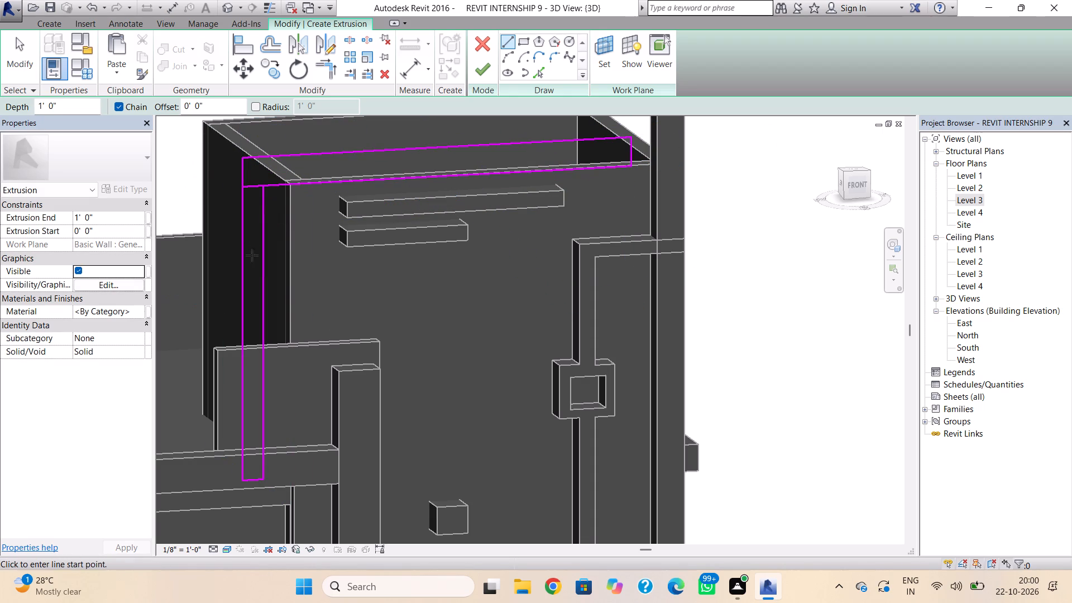
key(Escape)
Delete the short line separating the vertical strip from the horizontal arm so the sketch becomes one L-shaped outline.
click(250, 184)
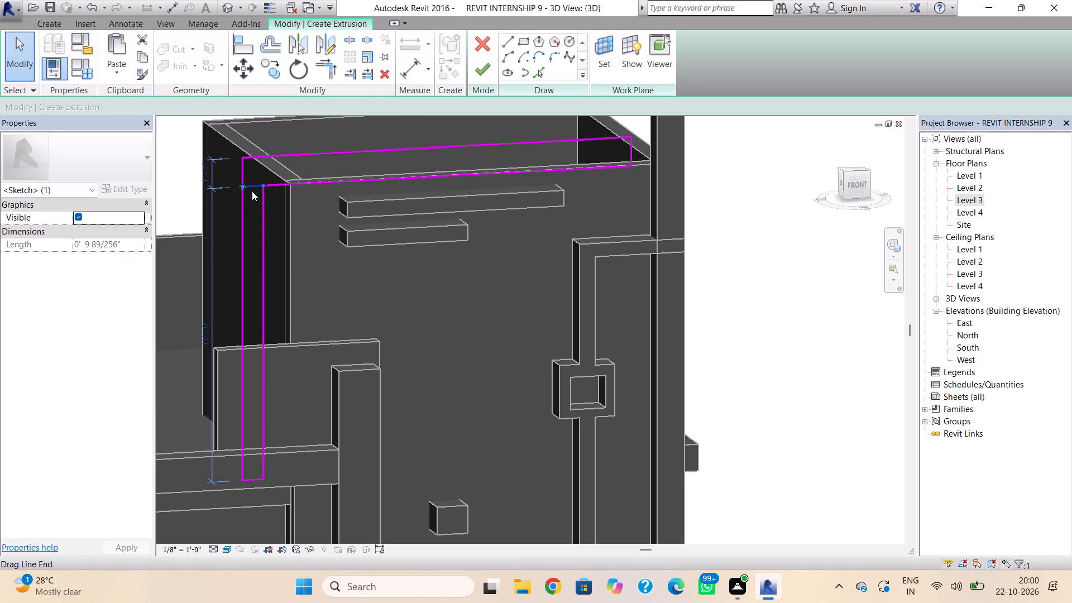
key(Delete)
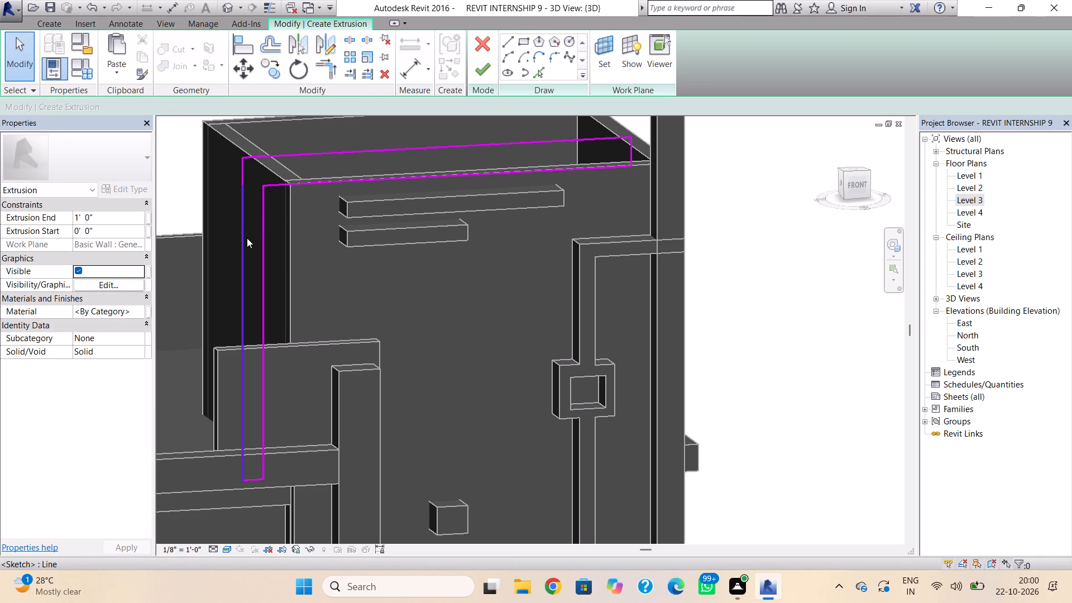
Nudge both vertical lines of the leg away from the tall block, making the leg about 1'-1" wide.
click(247, 238)
key(Left)
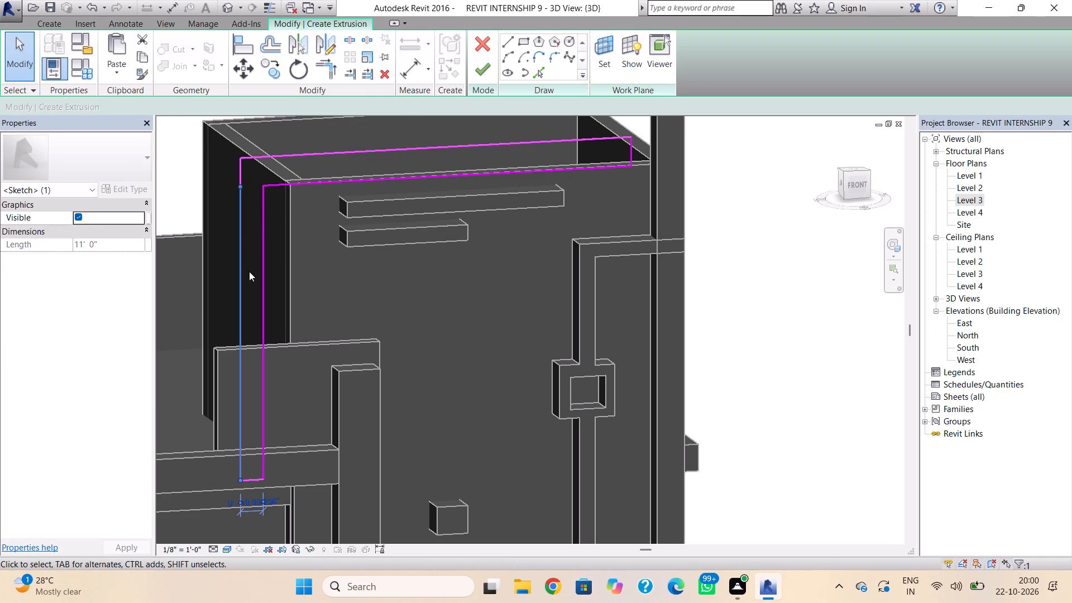
key(Left)
key(Left)
key(Left)
key(Left)
key(Left)
key(Left)
key(Left)
key(Left)
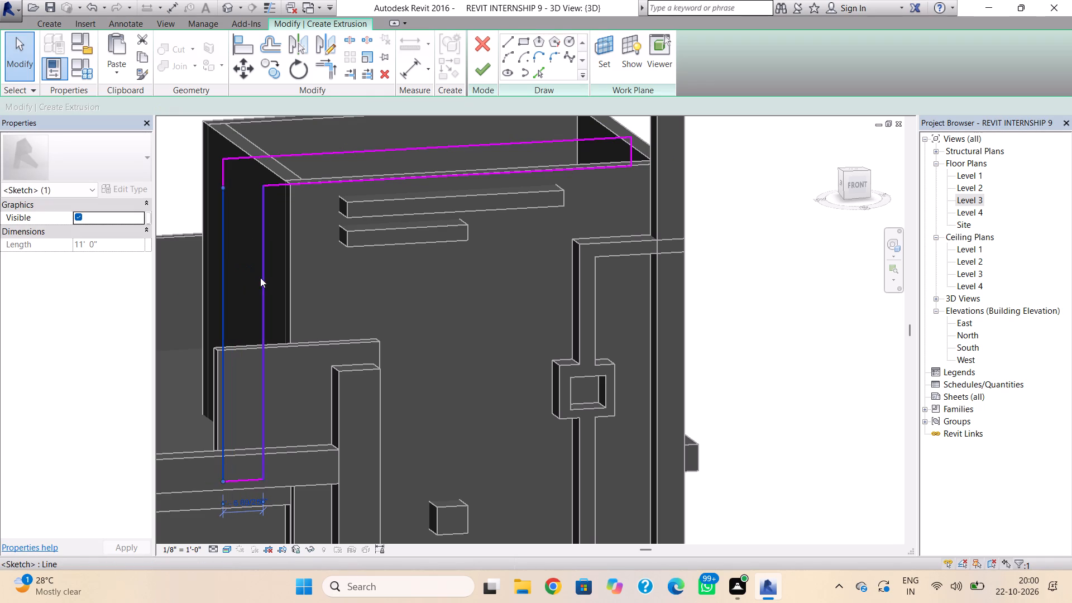
click(262, 277)
key(Left)
key(Left)
key(Left)
key(Left)
key(Left)
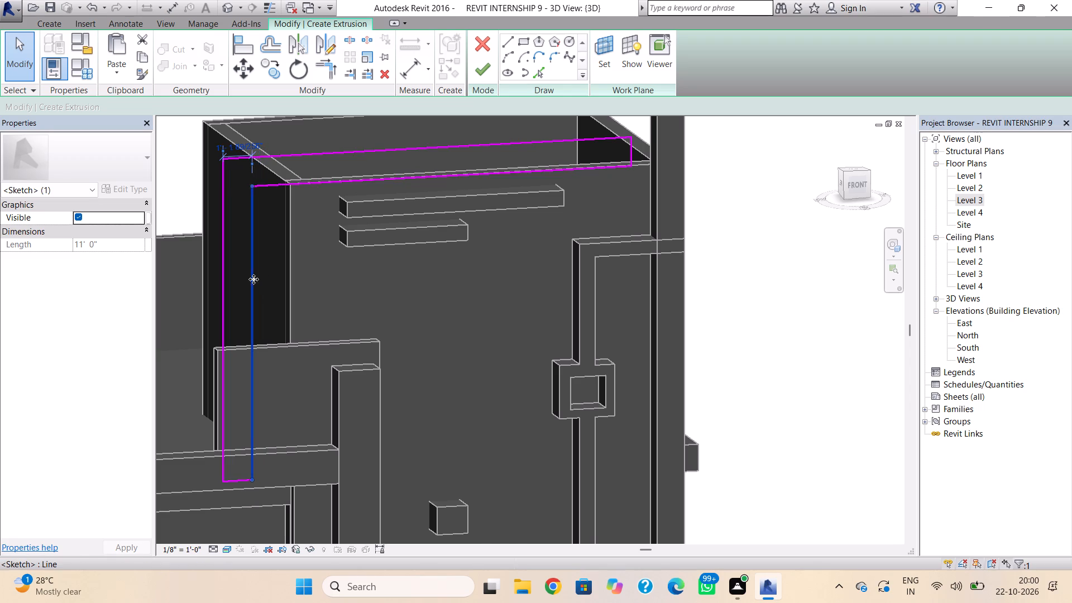
Finish the second L-shaped sketch as an extrusion 1'-0" deep.
scroll(251, 281, down, 3)
key(Escape)
scroll(250, 296, down, 2)
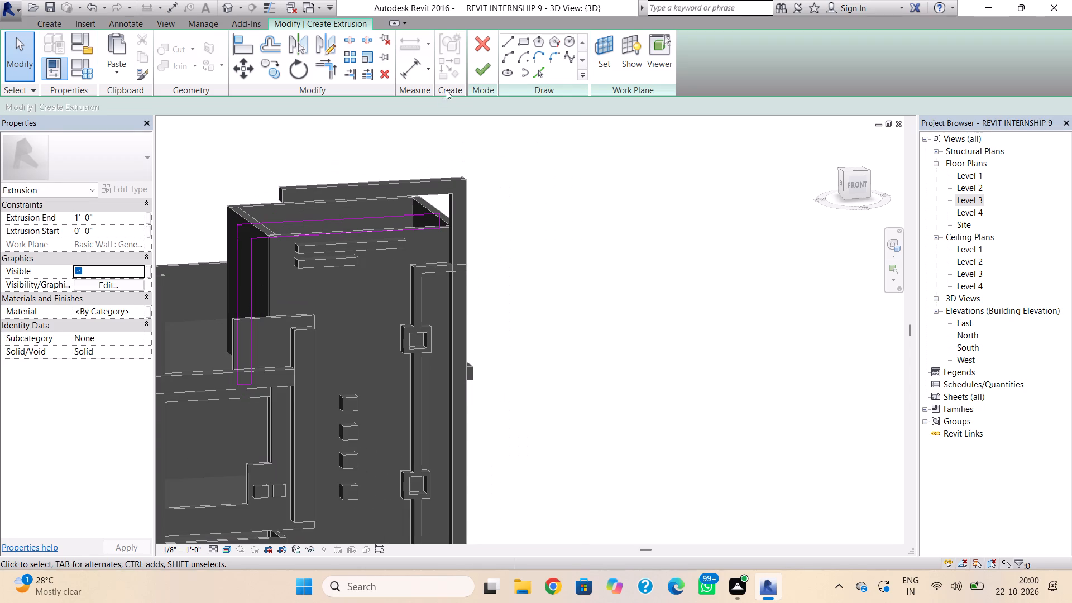
click(471, 70)
key(Escape)
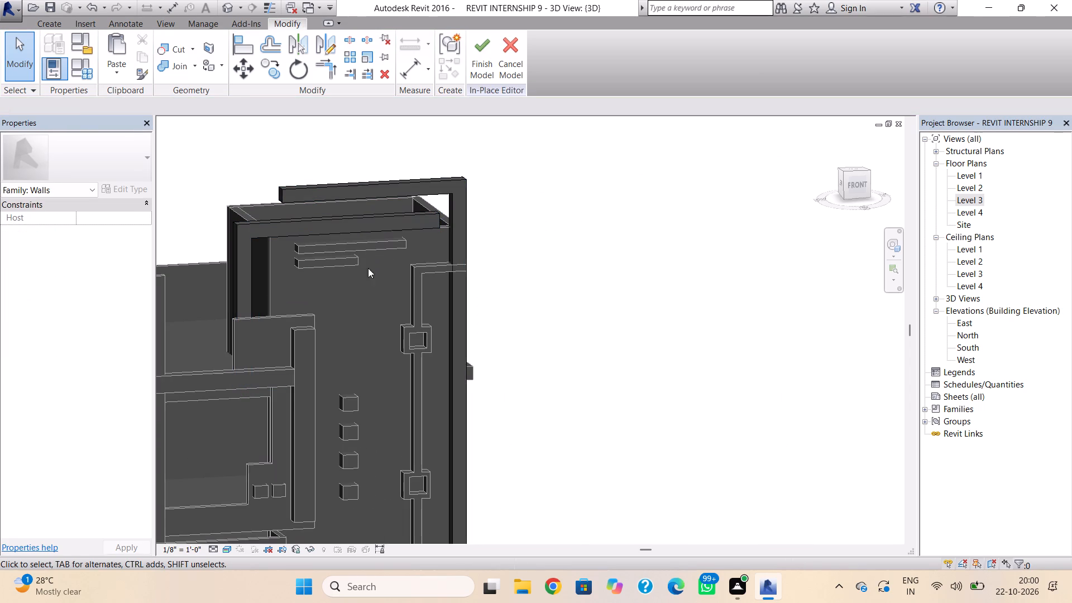
Examine both L-shaped frames from the front and the side of the building.
right_drag(308, 347, 279, 291)
shift+right_drag(364, 329, 333, 291)
scroll(336, 294, down, 3)
middle_drag(389, 289, 460, 284)
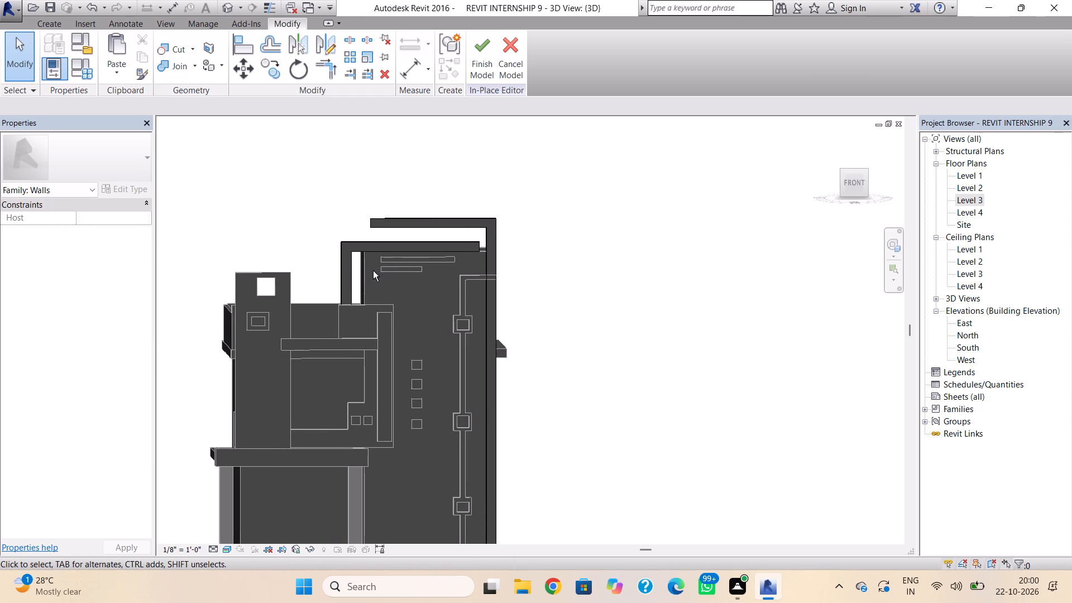
shift+right_drag(390, 283, 597, 372)
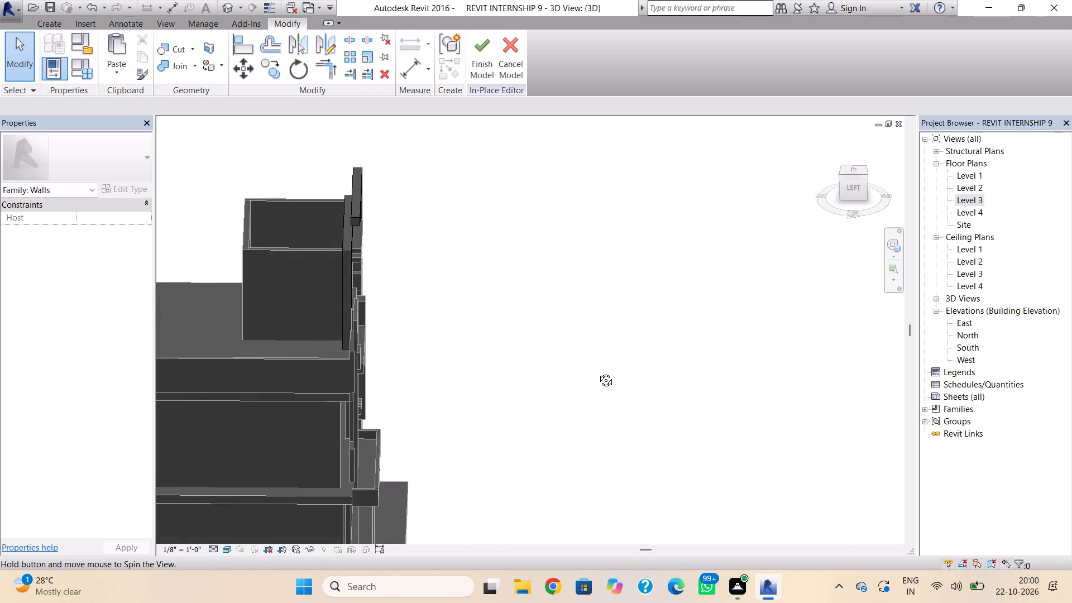
shift+right_drag(597, 372, 352, 324)
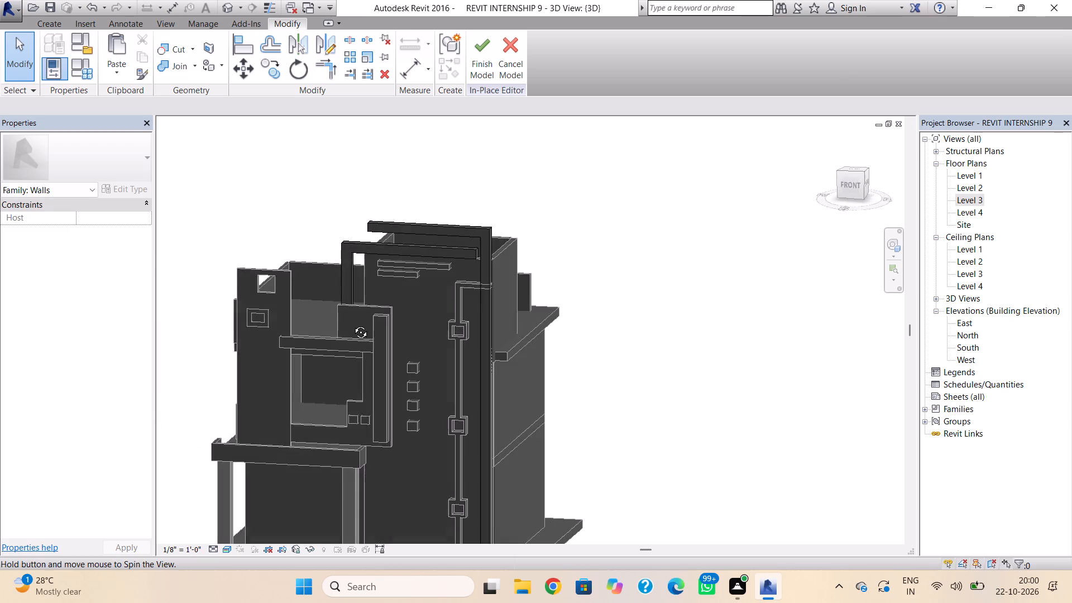
shift+right_drag(352, 324, 373, 300)
shift+right_drag(374, 301, 386, 305)
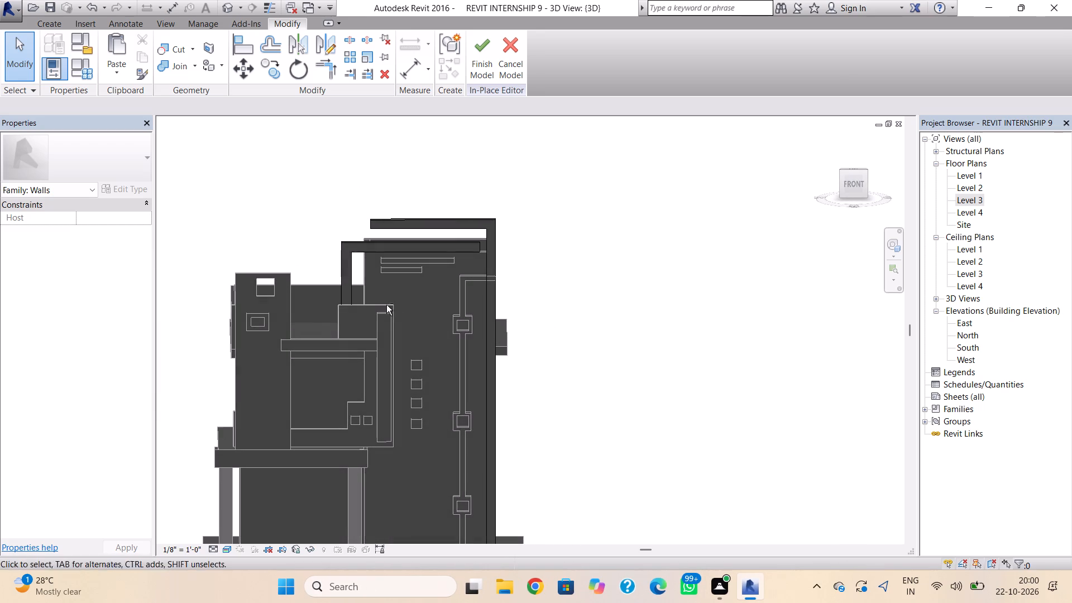
shift+right_click(386, 305)
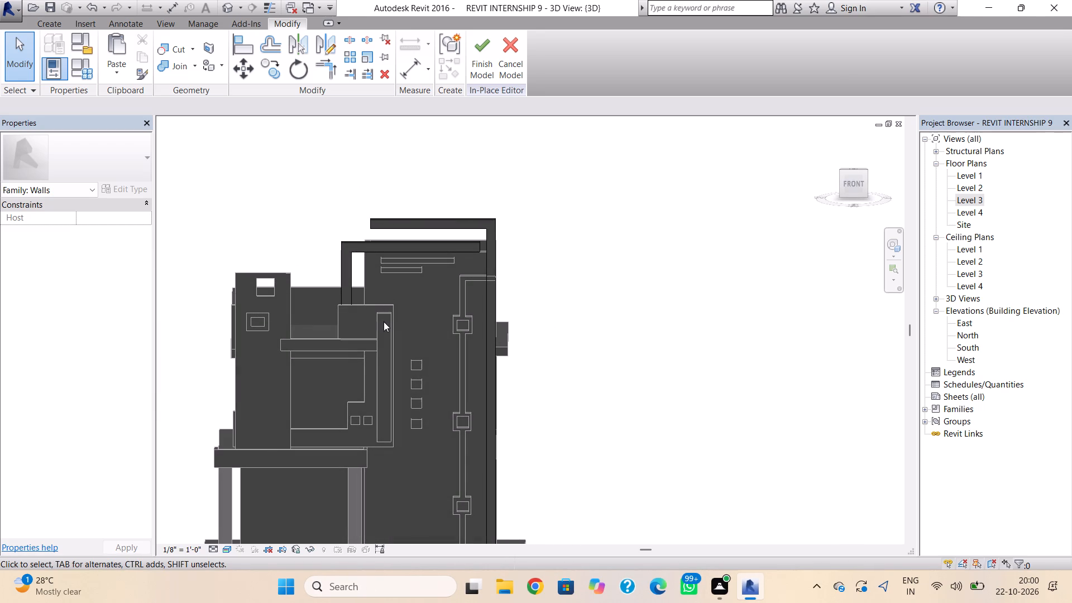
Finish the in-place wall model and dismiss the Autodesk notification card.
click(47, 23)
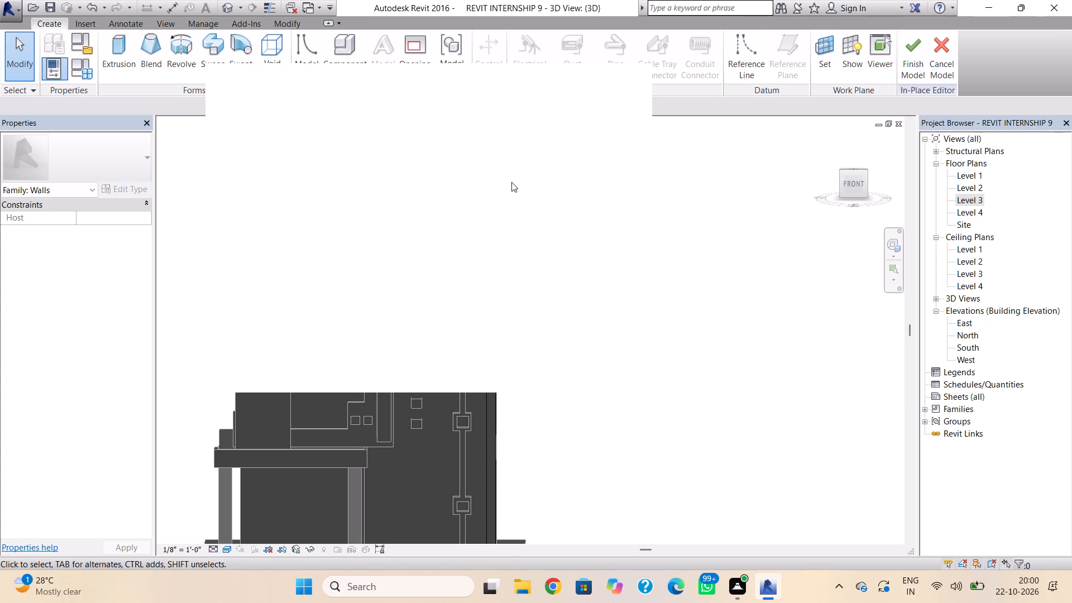
click(909, 39)
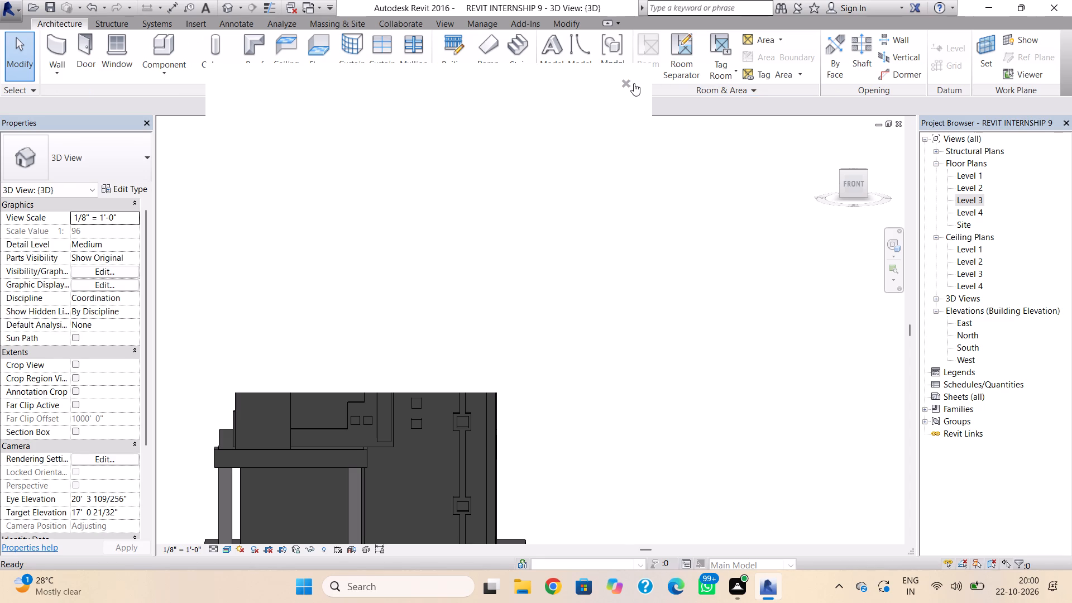
click(631, 84)
click(630, 84)
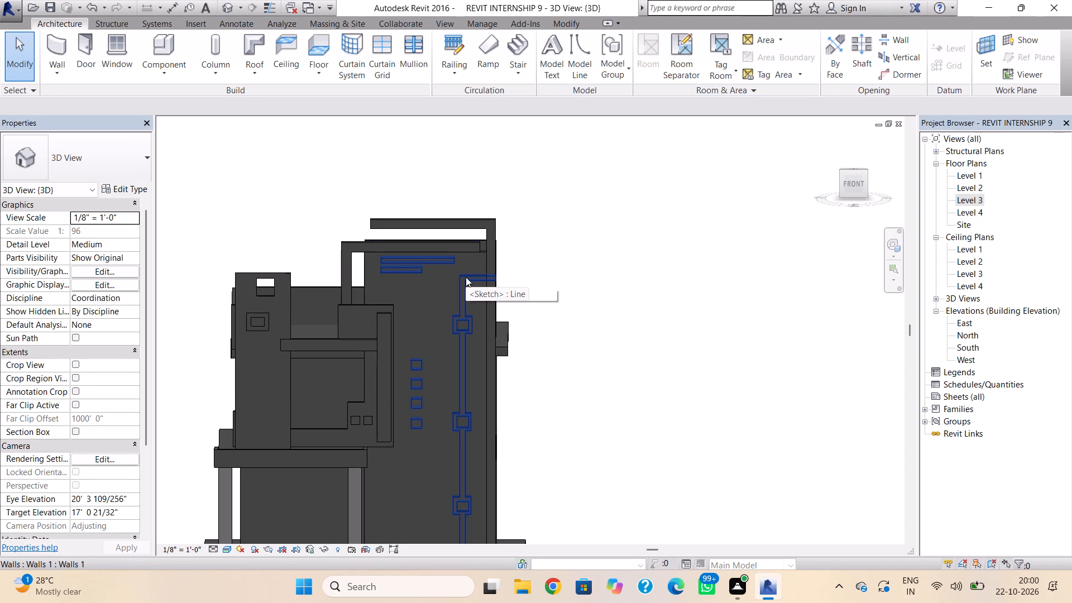
key(Escape)
Raise the top of the tall front Generic - 8" wall to the underside of the upper L-shaped frame's arm.
click(366, 267)
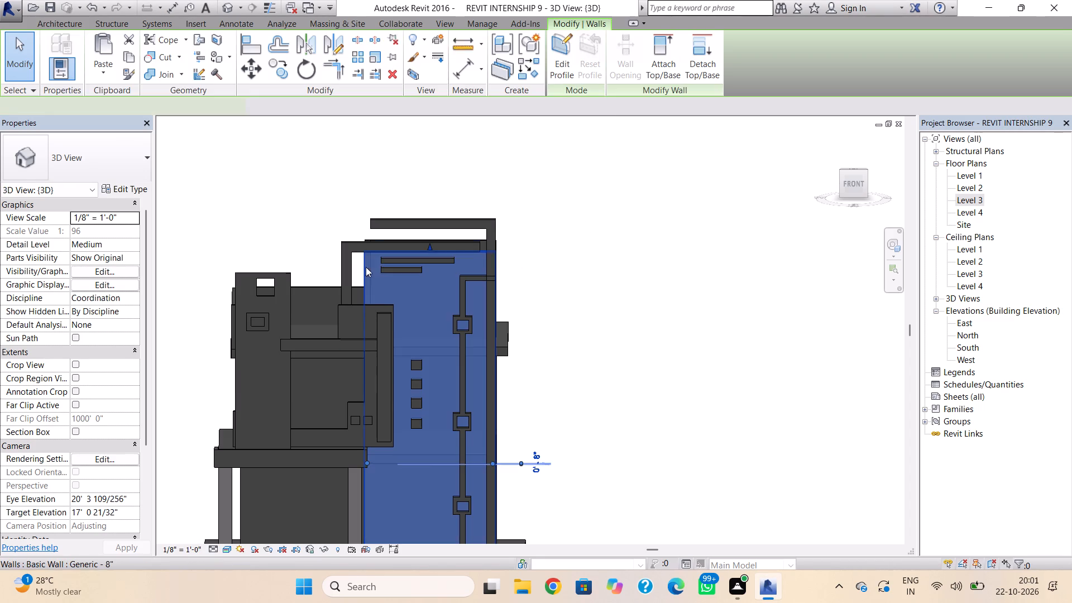
drag(428, 246, 429, 237)
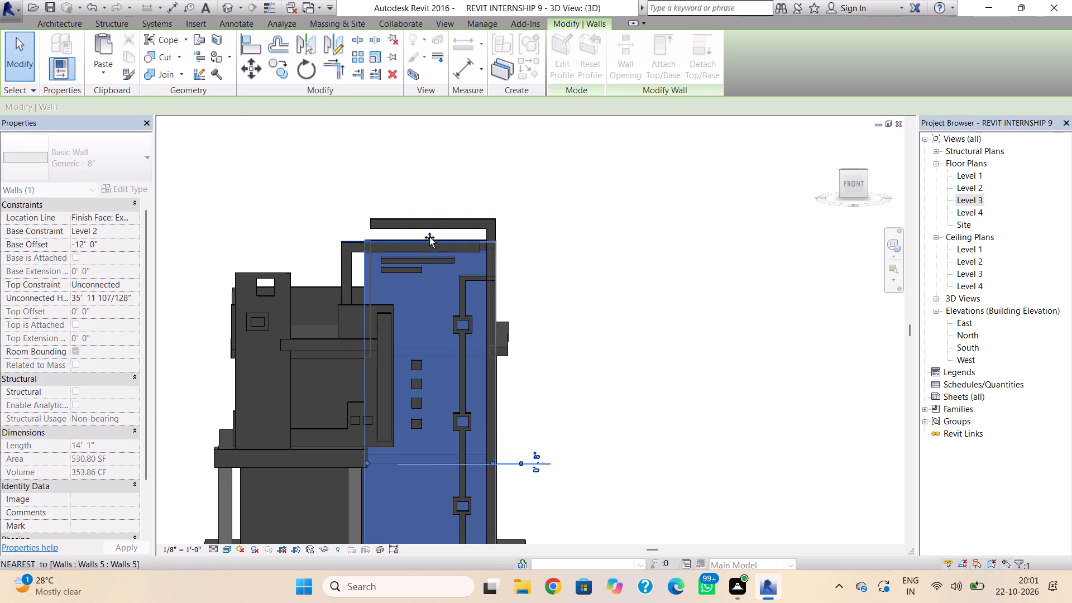
drag(429, 237, 428, 231)
key(Escape)
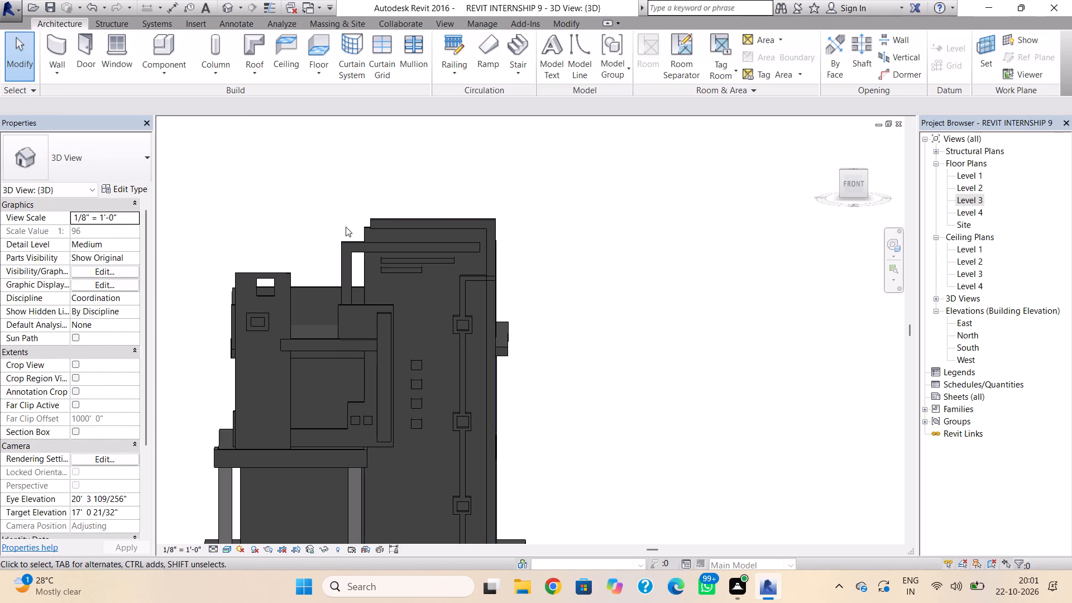
Start a wall sweep and save the project at the save reminder.
click(67, 67)
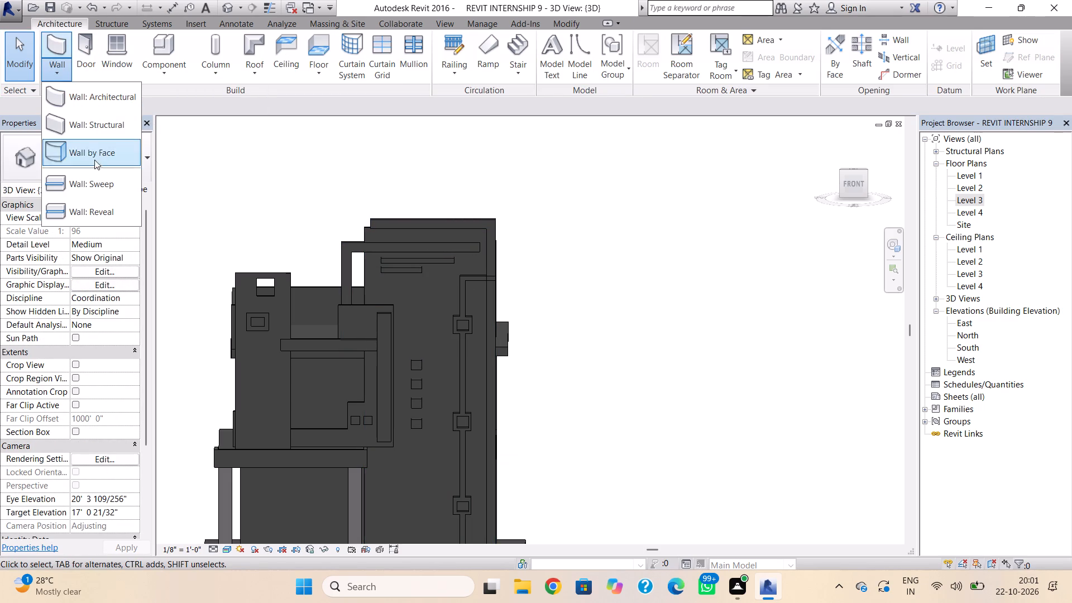
click(93, 178)
click(467, 256)
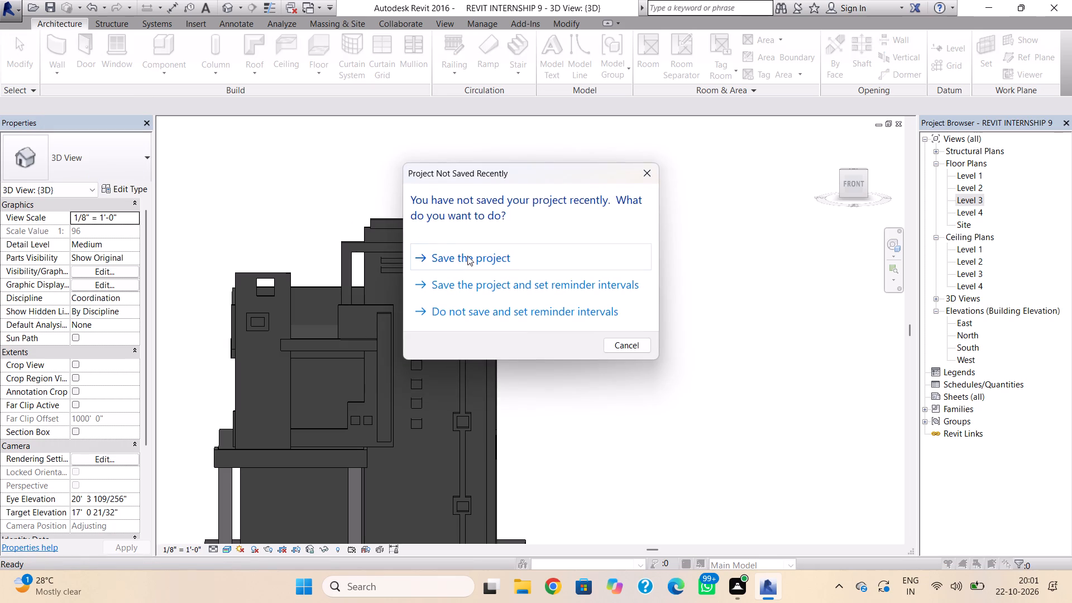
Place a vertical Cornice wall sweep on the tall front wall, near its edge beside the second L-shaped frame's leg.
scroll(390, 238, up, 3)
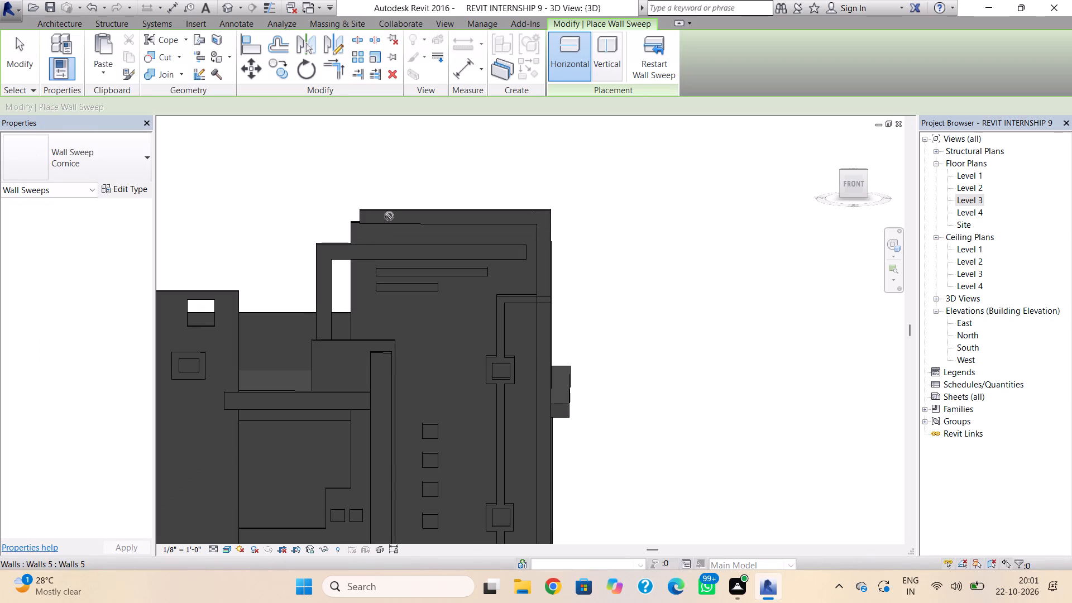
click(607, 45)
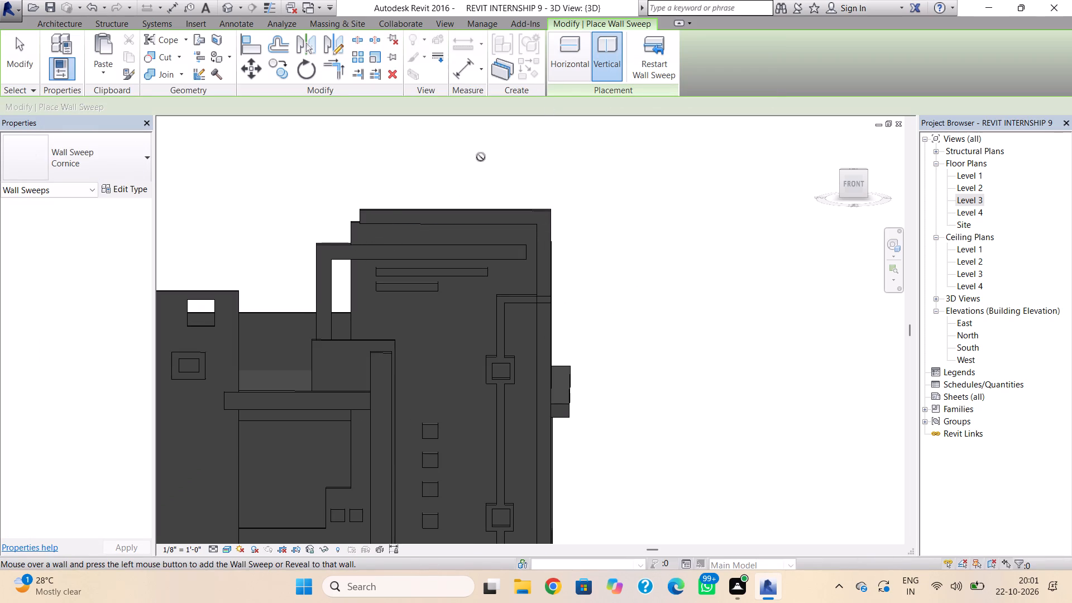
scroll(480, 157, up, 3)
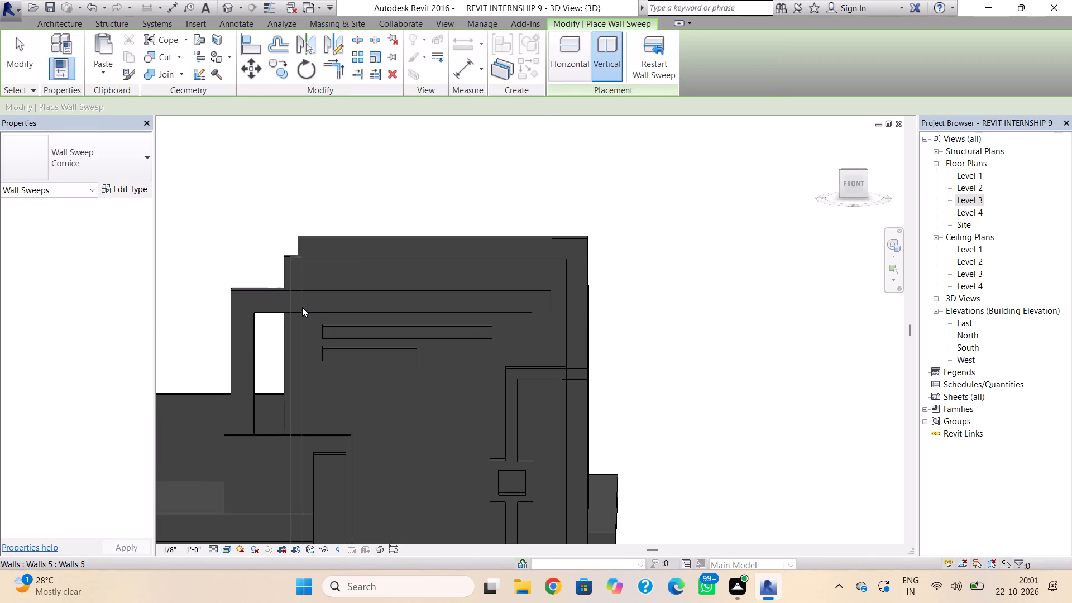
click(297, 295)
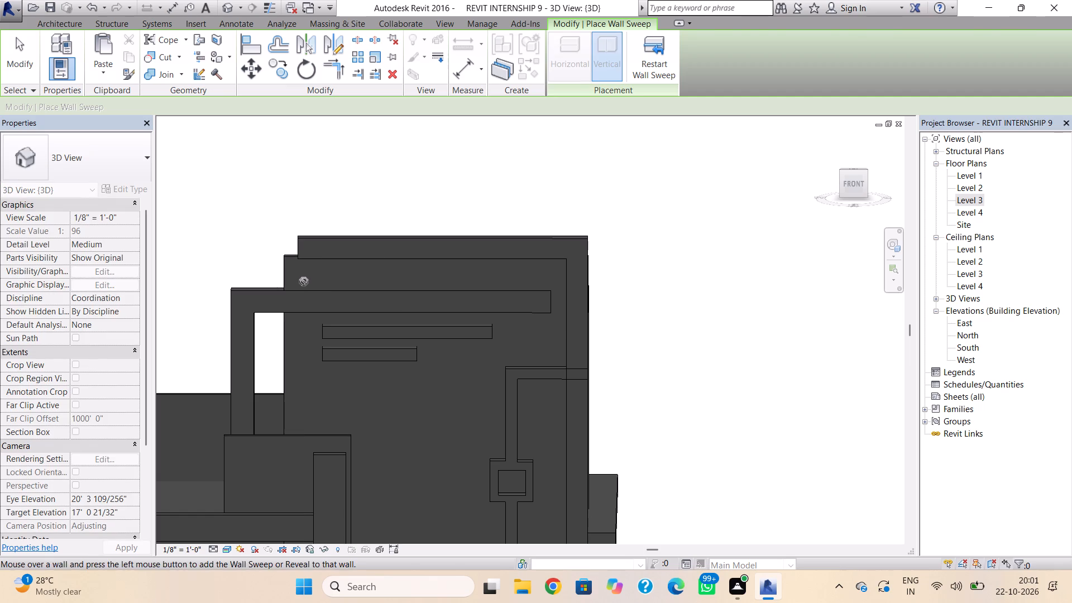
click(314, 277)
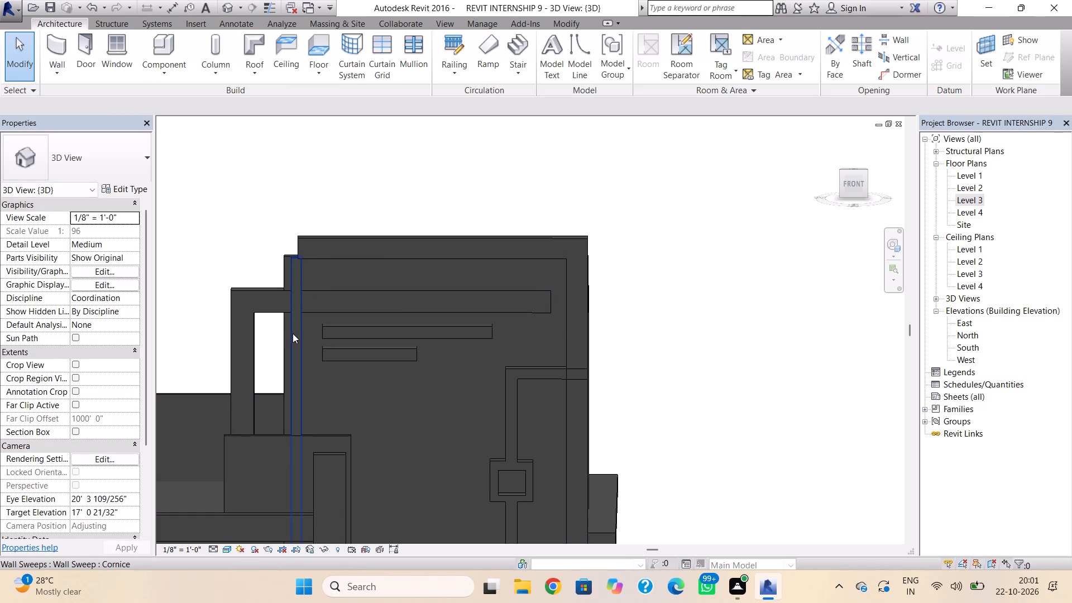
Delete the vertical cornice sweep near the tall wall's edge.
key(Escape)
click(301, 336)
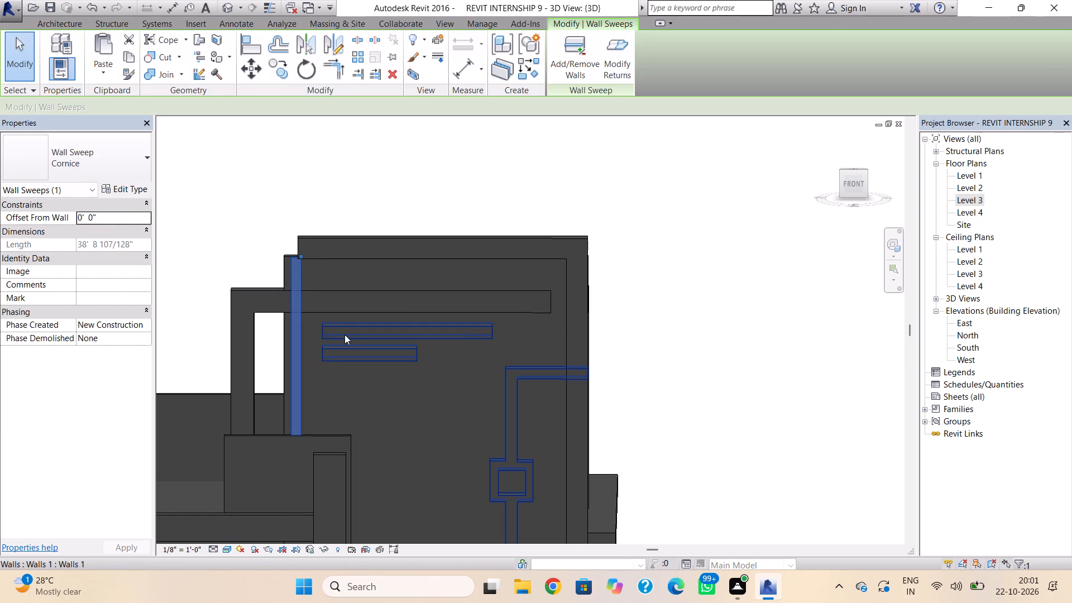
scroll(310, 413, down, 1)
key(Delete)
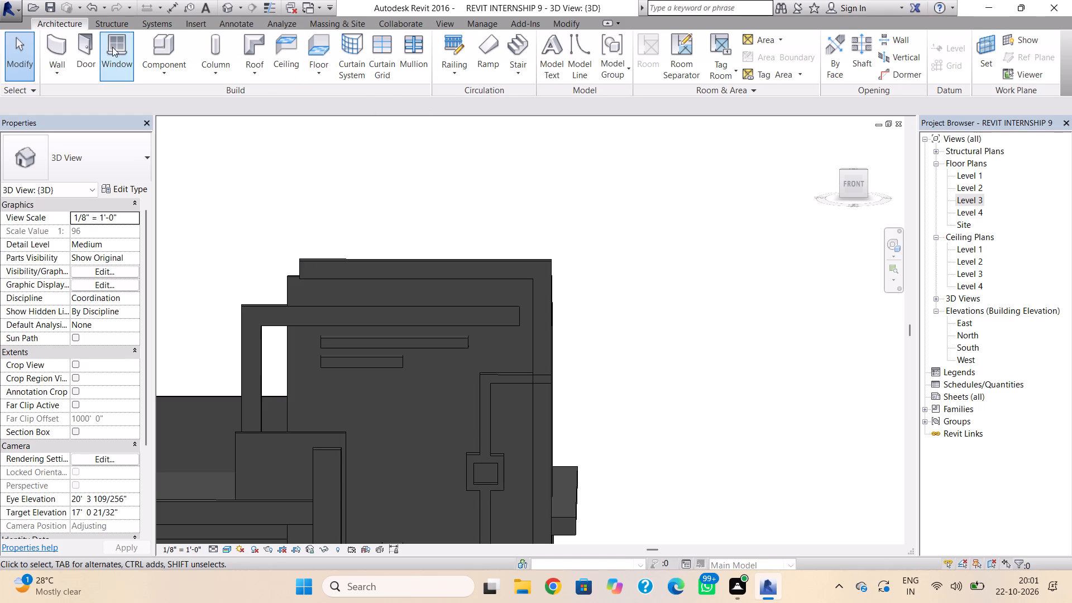
Place a vertical Cornice wall sweep on the tall front wall, in line with the vertical strip carrying the square frames.
click(59, 66)
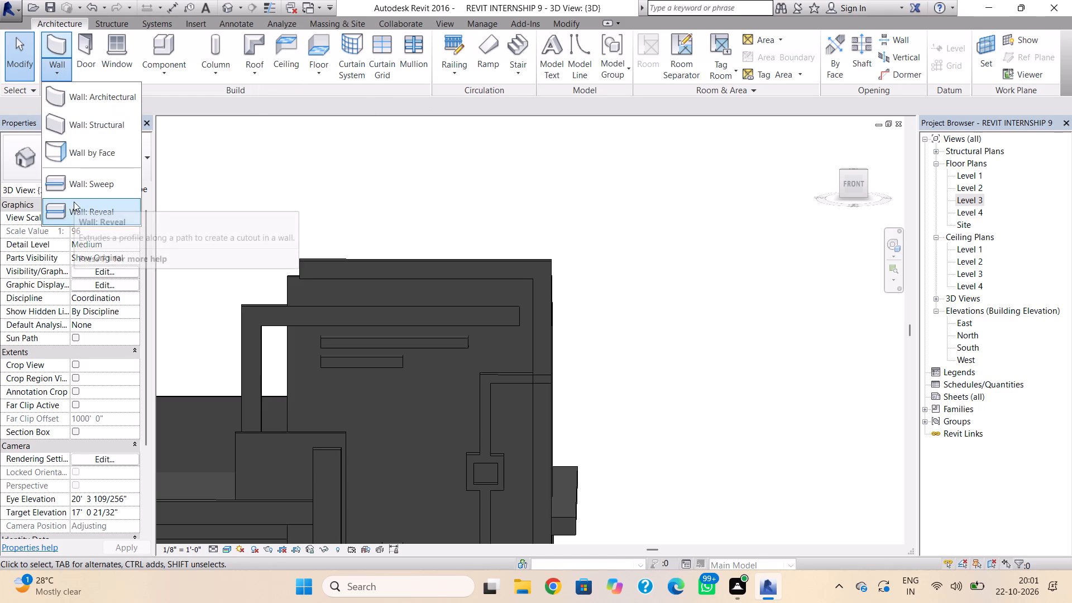
click(79, 190)
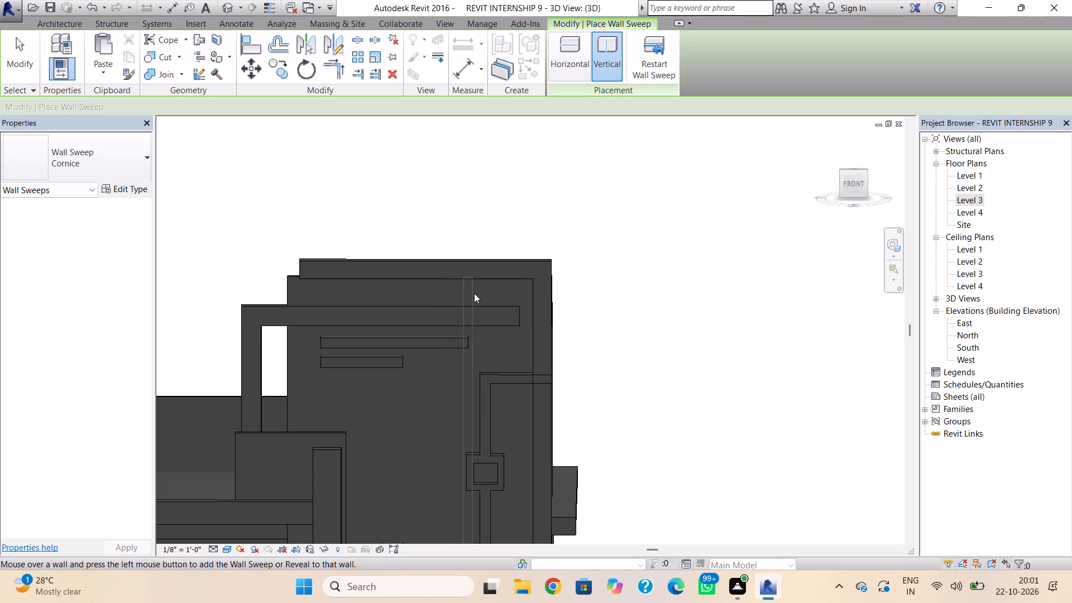
click(489, 296)
click(502, 305)
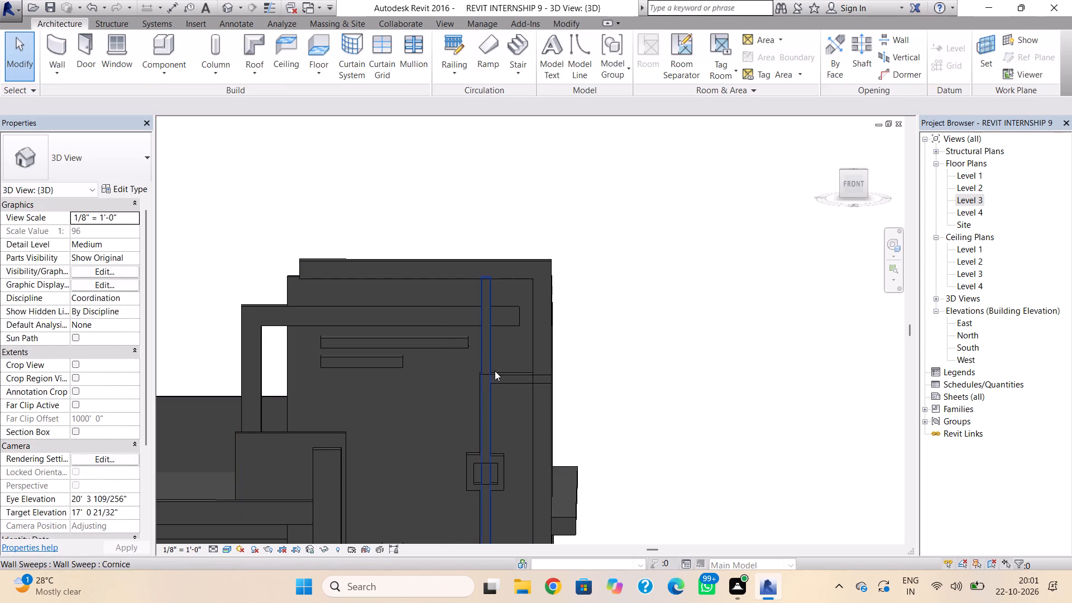
shift+right_drag(492, 368, 563, 385)
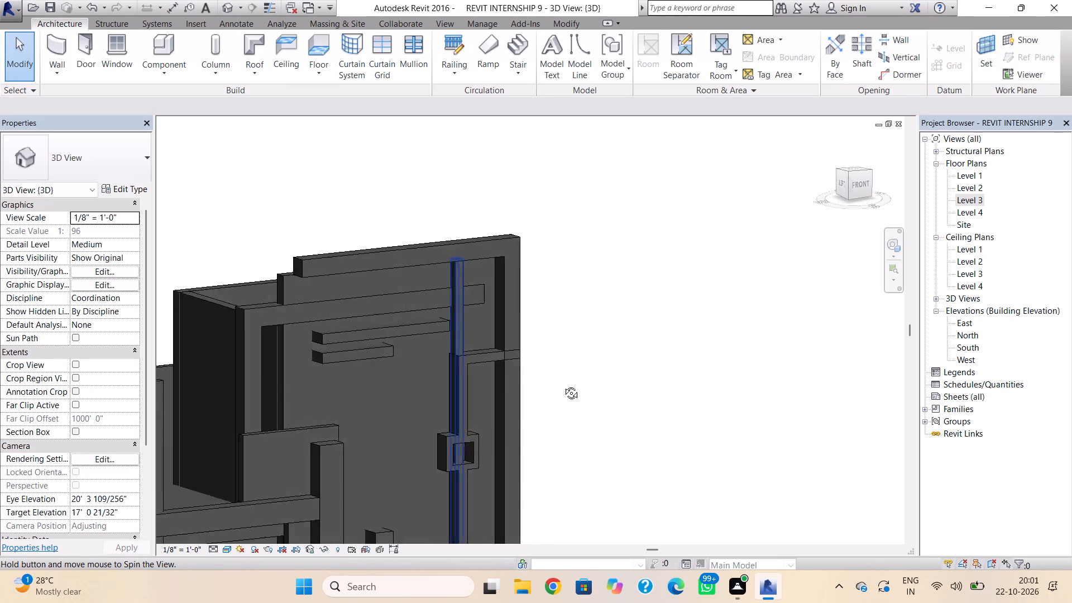
shift+right_drag(563, 385, 485, 398)
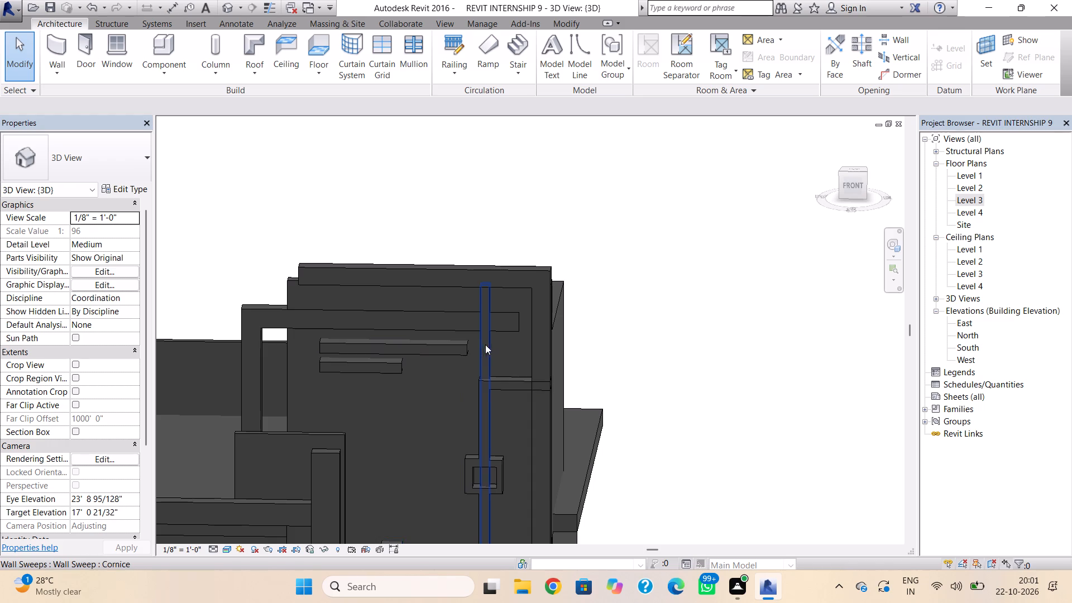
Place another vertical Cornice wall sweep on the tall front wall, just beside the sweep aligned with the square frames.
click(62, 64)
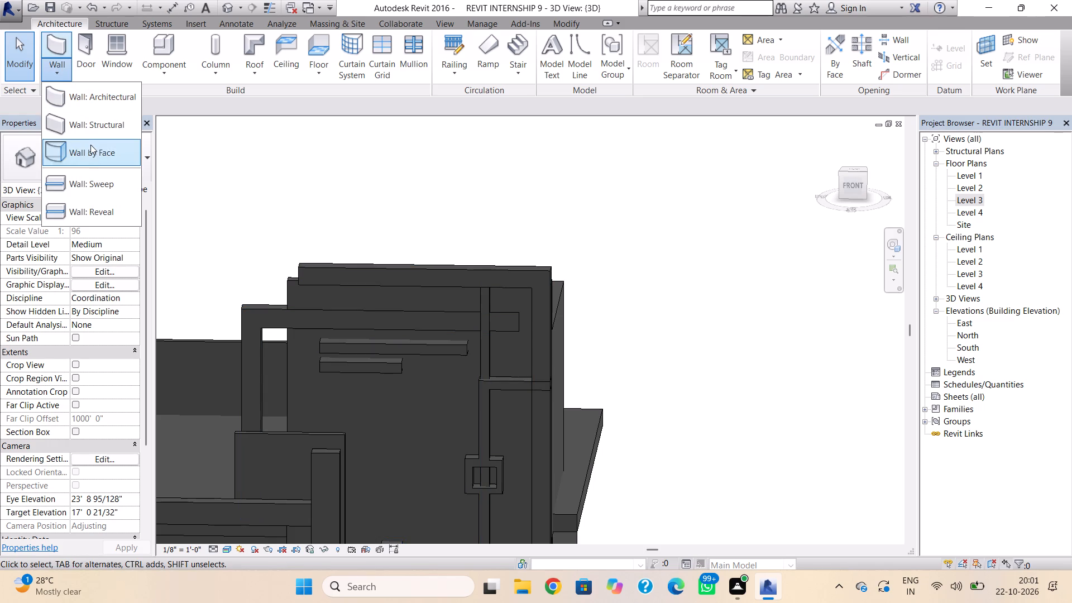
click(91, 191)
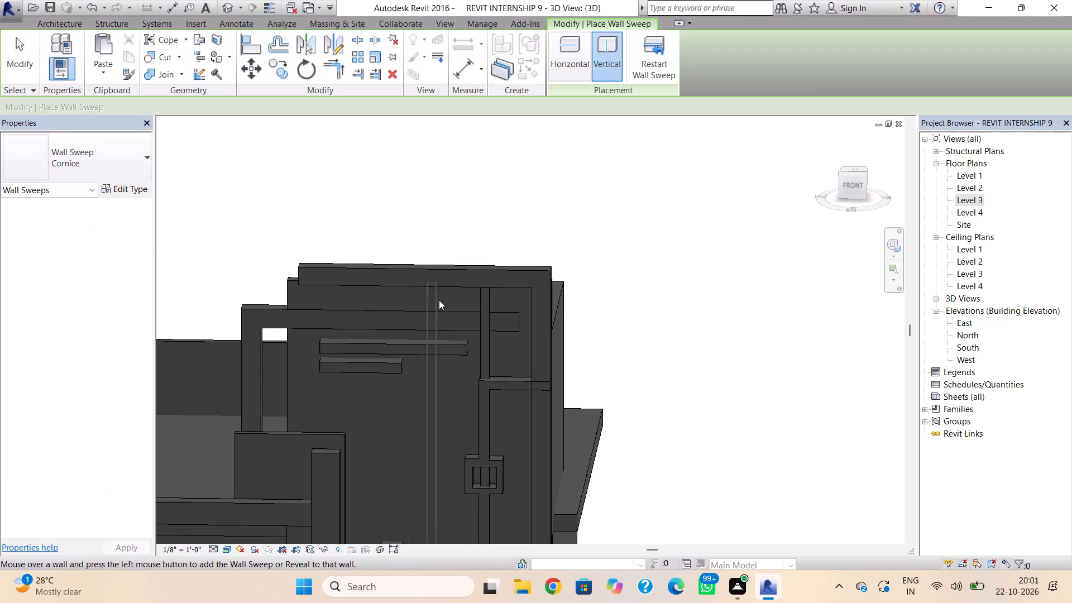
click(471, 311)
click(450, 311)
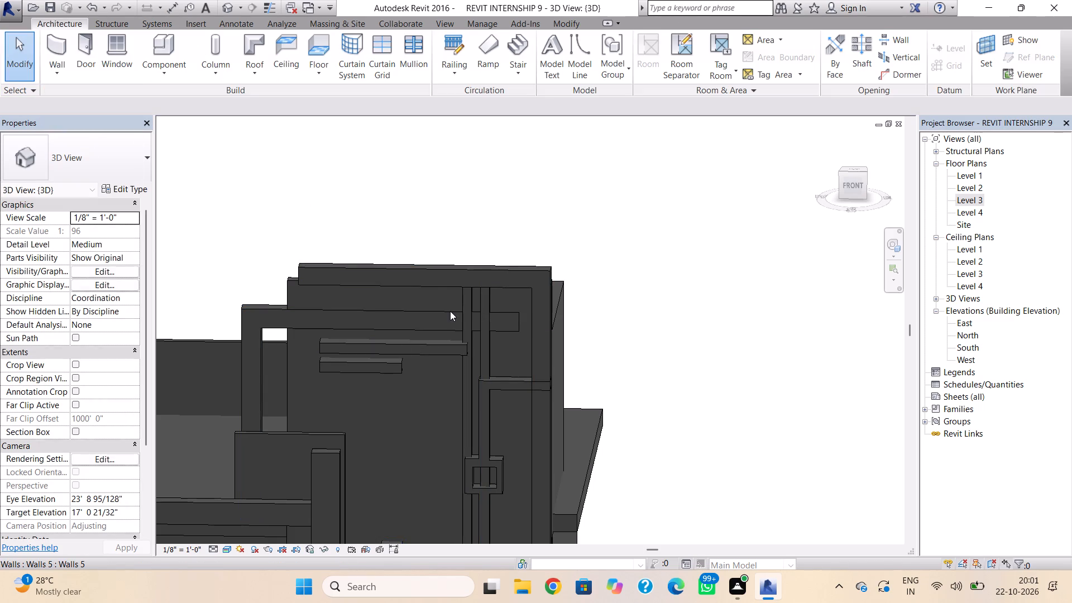
Delete both adjacent vertical Cornice wall sweeps near the square frames on the tall front wall.
scroll(424, 331, down, 1)
middle_drag(425, 331, 435, 155)
scroll(467, 276, down, 1)
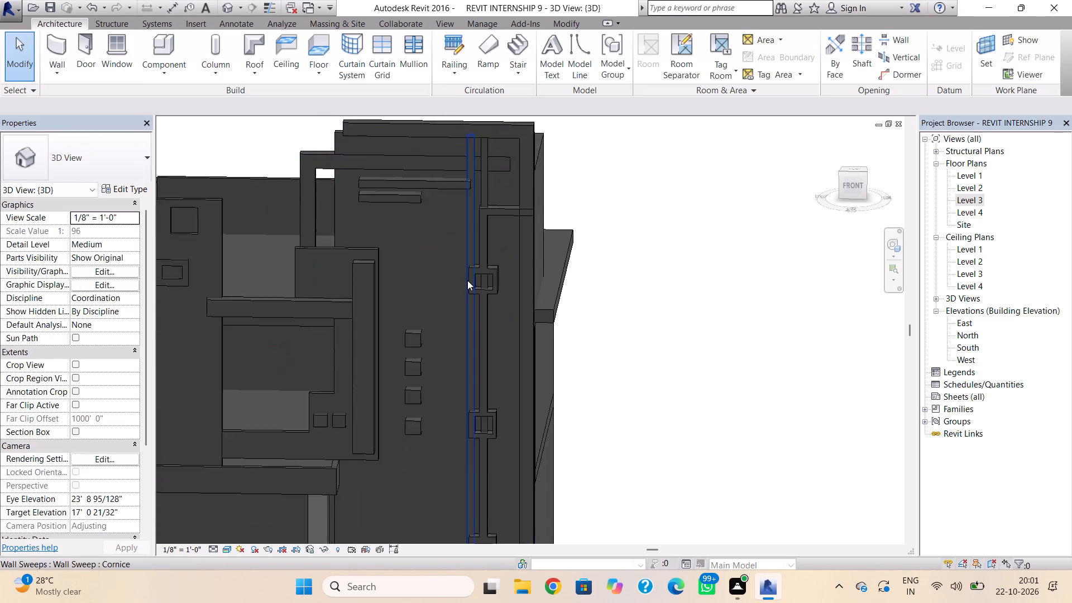
click(468, 257)
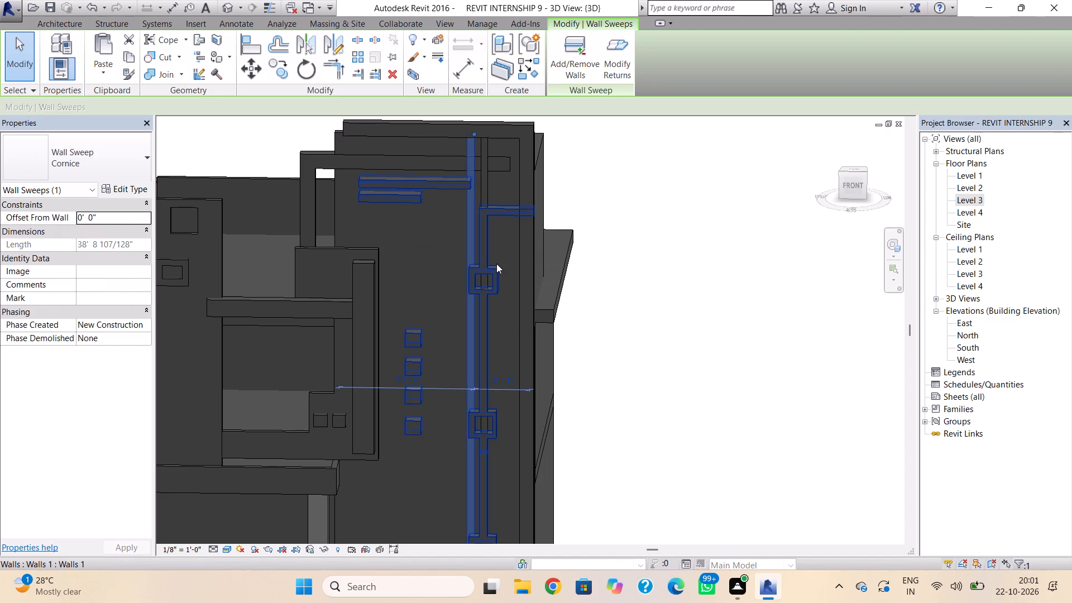
key(Delete)
click(484, 192)
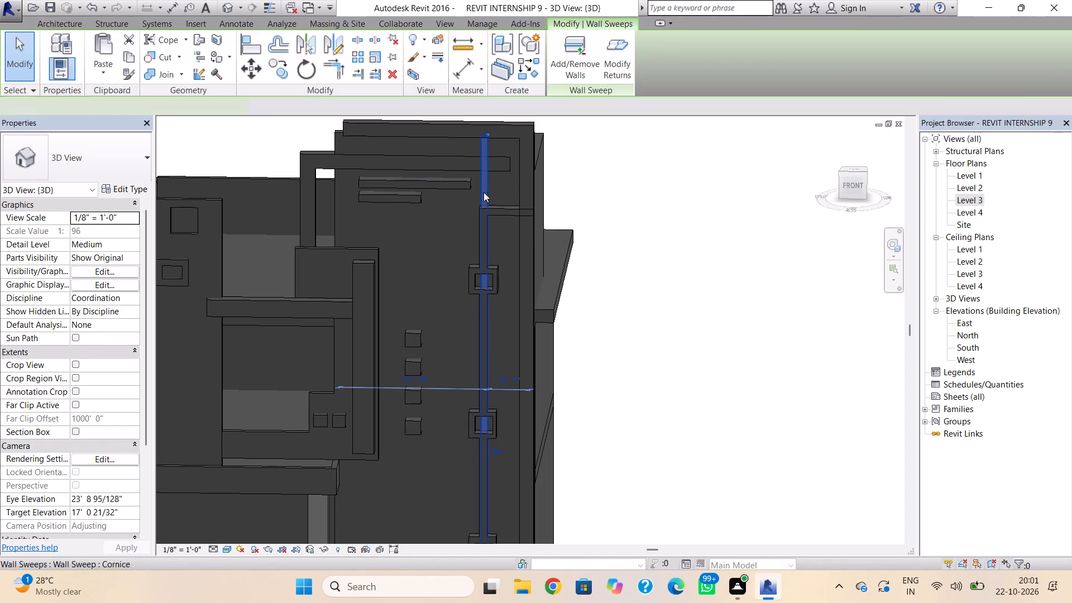
key(Delete)
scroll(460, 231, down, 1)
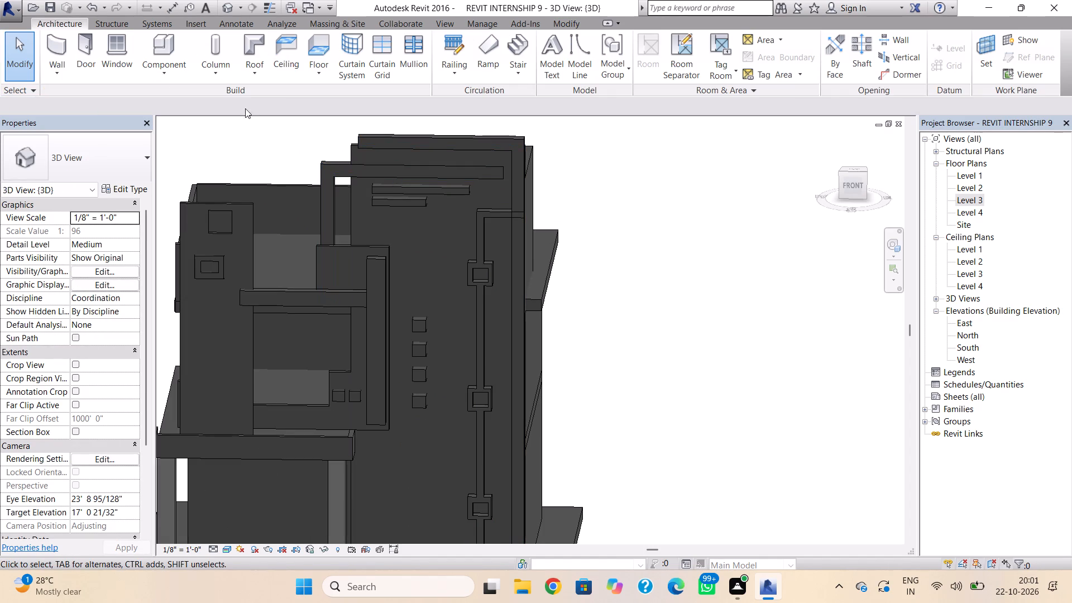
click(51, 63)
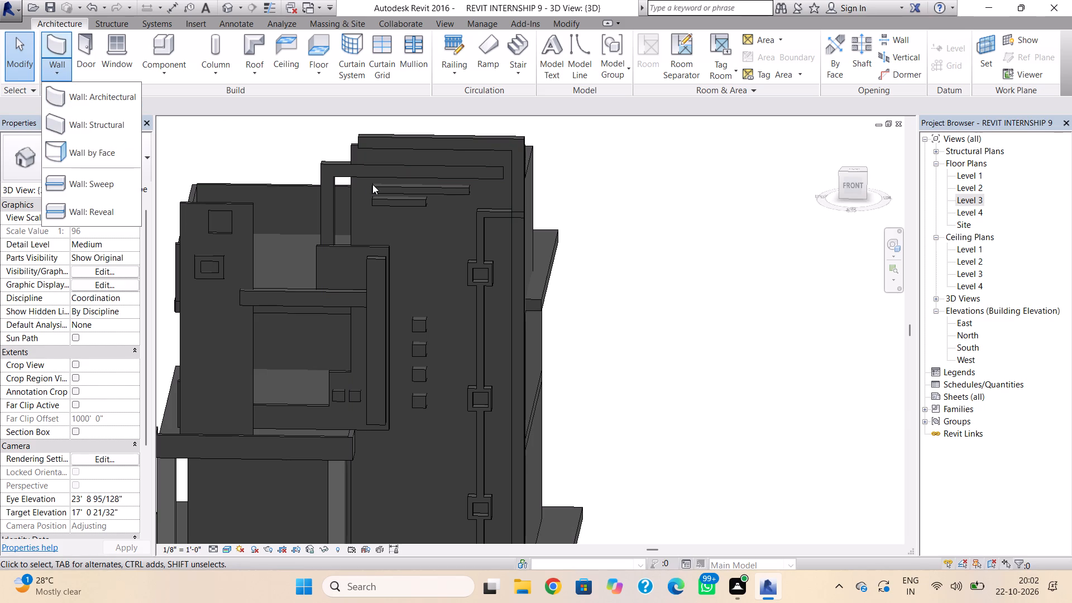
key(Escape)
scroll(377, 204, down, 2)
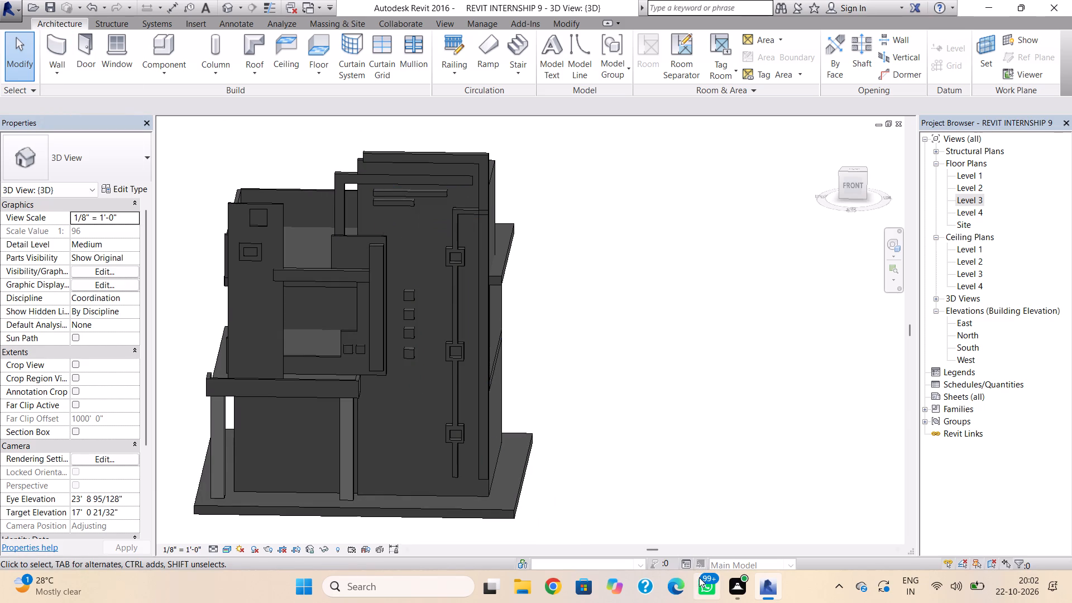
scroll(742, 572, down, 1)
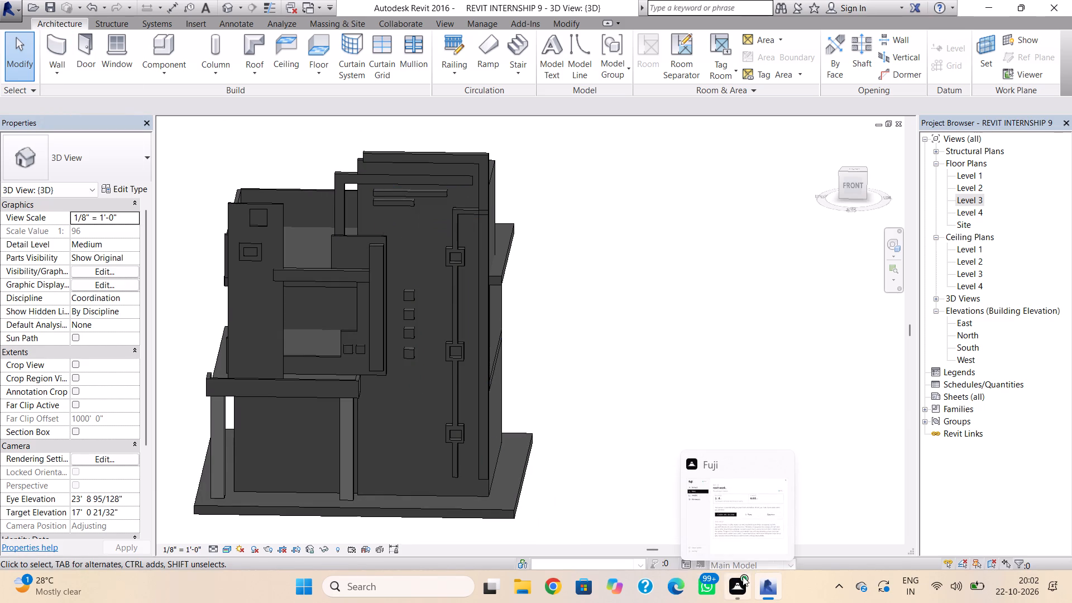
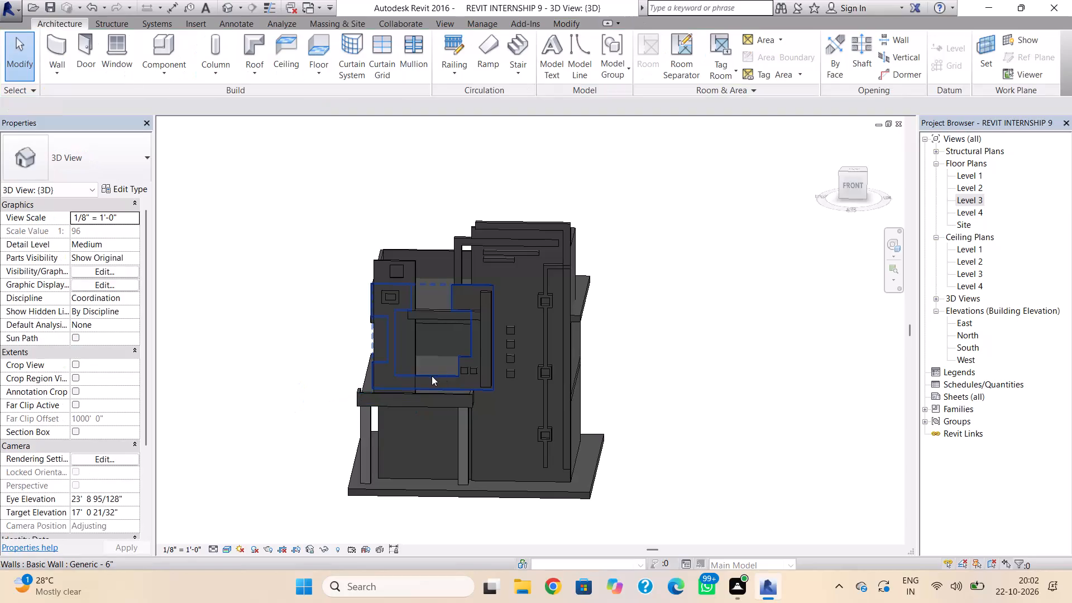
Load the Door-Double-Flush_Panel family and place a 68" x 80" door on the ground-floor front wall between the two columns.
shift+right_drag(287, 408, 314, 371)
click(88, 53)
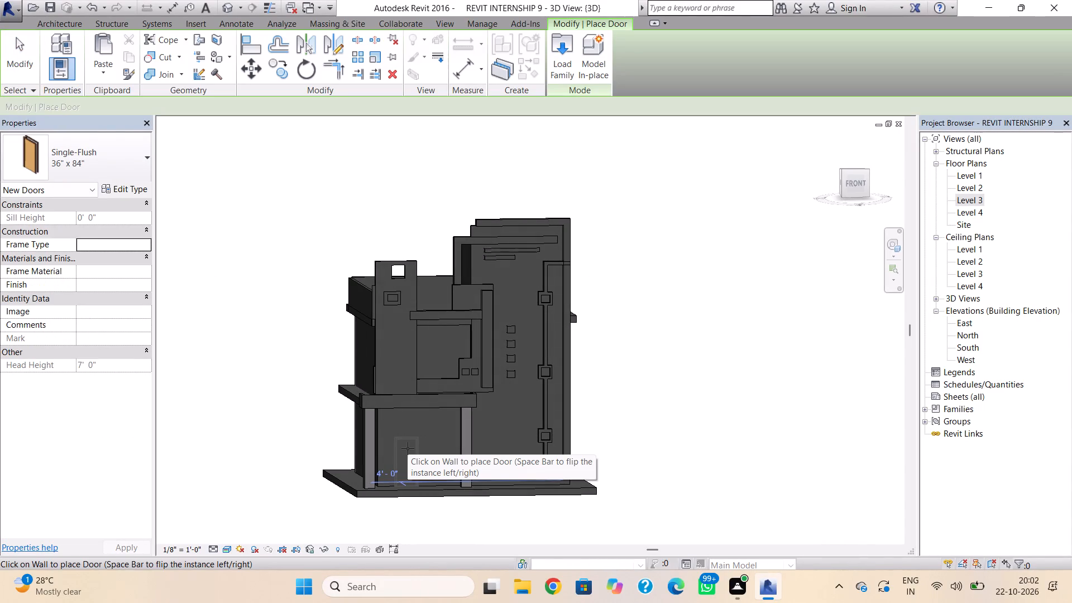
click(554, 43)
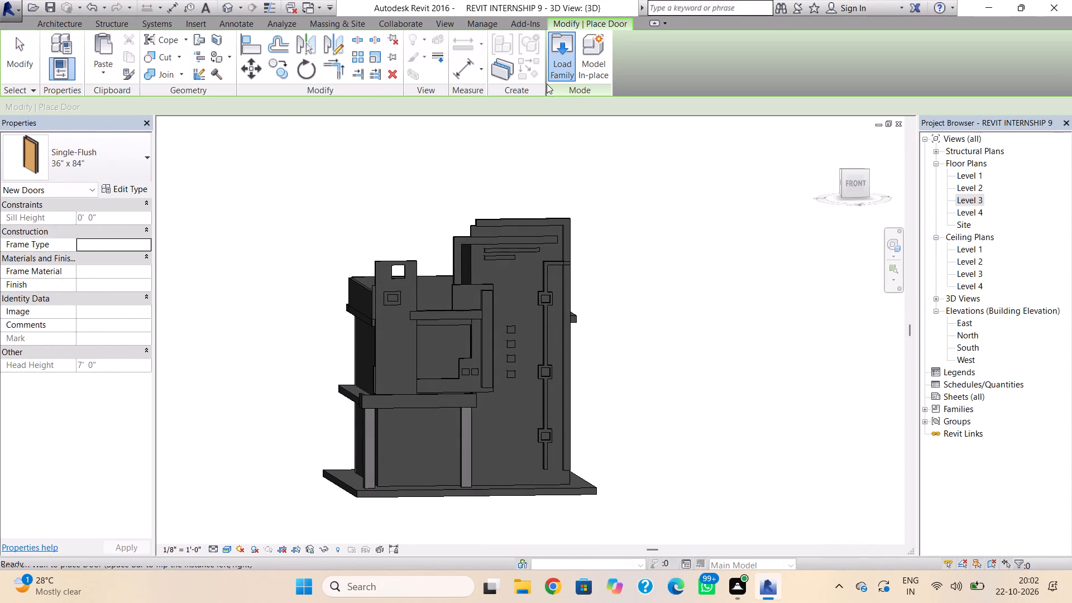
double_click(594, 287)
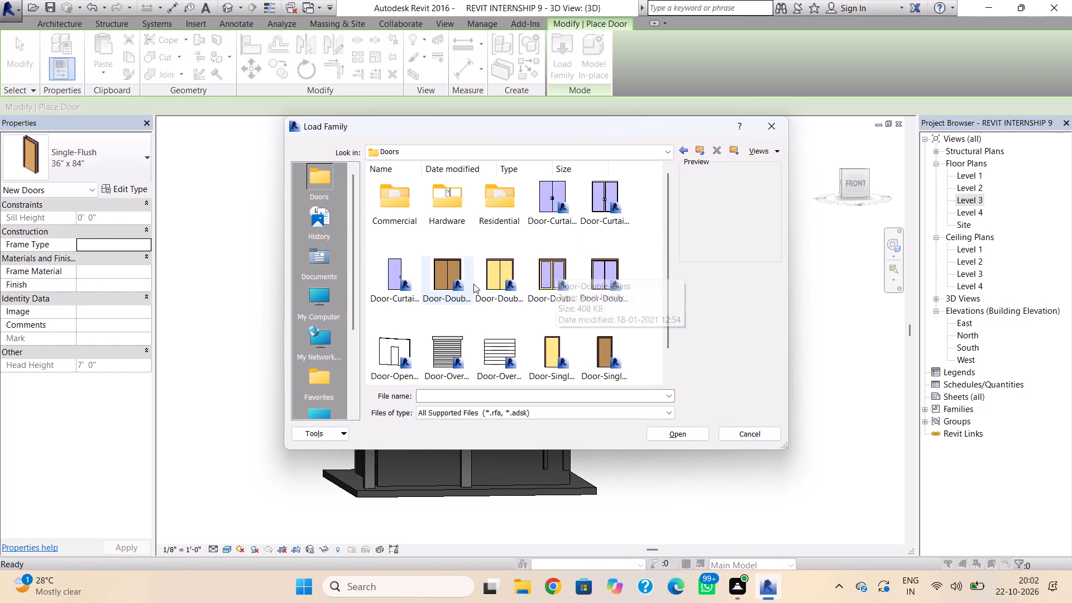
click(464, 282)
click(692, 436)
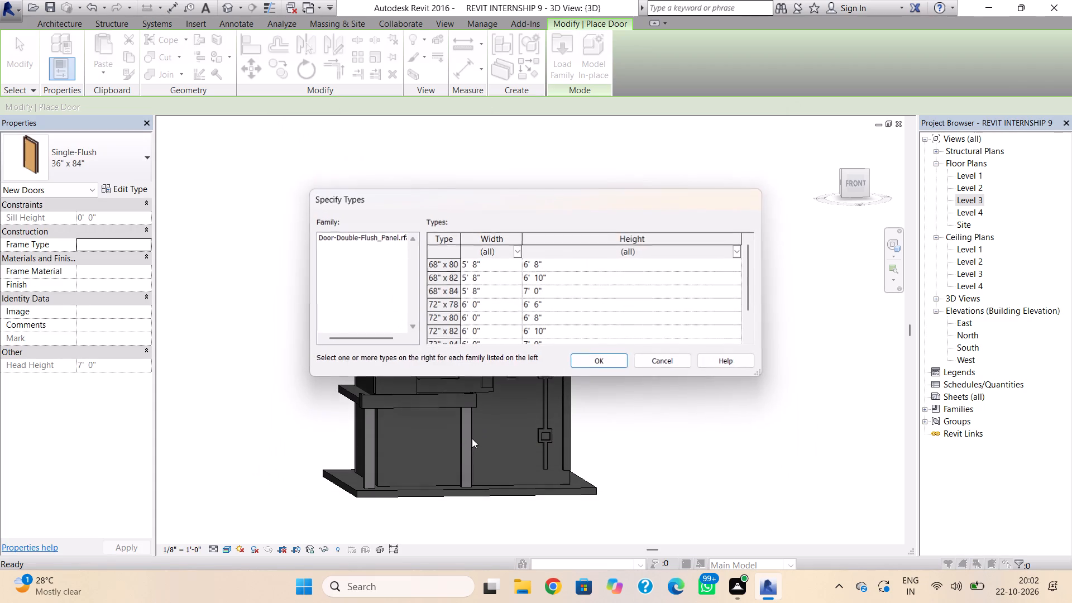
click(606, 359)
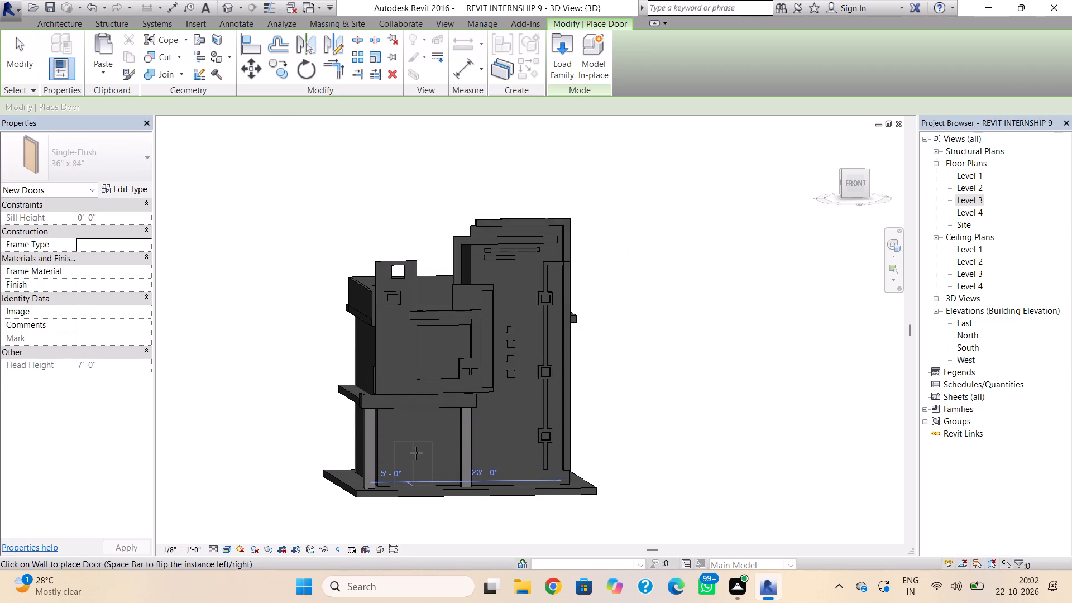
click(414, 447)
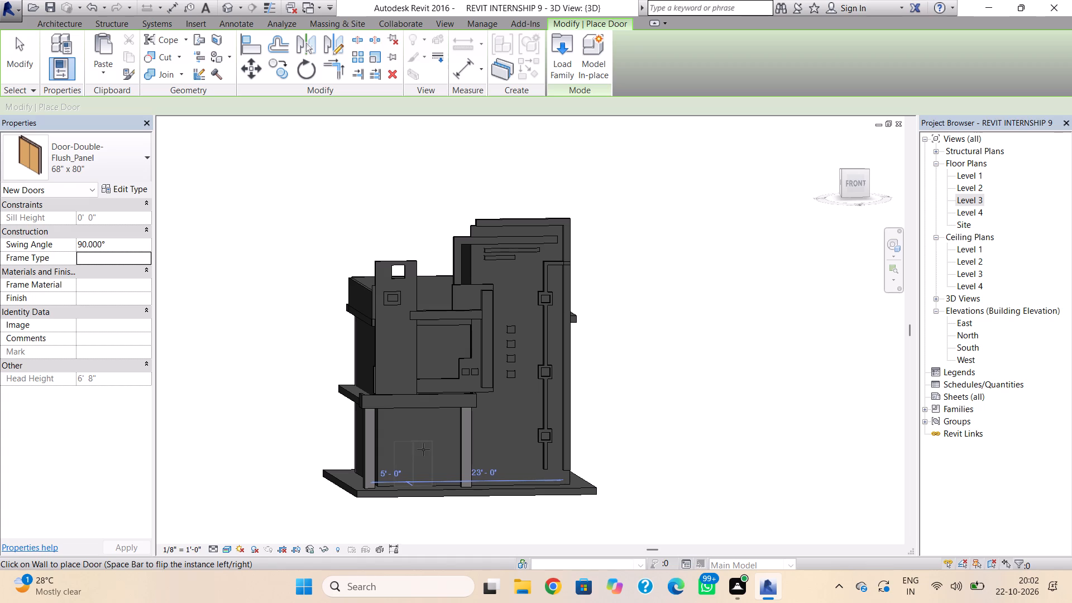
key(Escape)
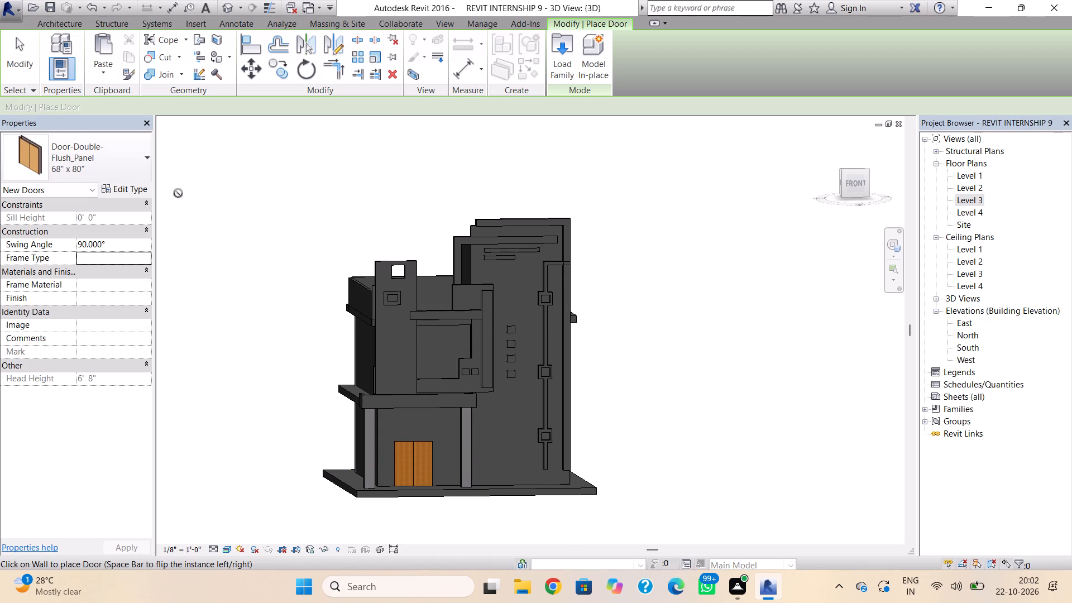
Load the Door-Single-Flush_Panel_Double-Acting family and place a 36" x 84" door on the upper-floor wall inside the L-shaped frame.
click(562, 44)
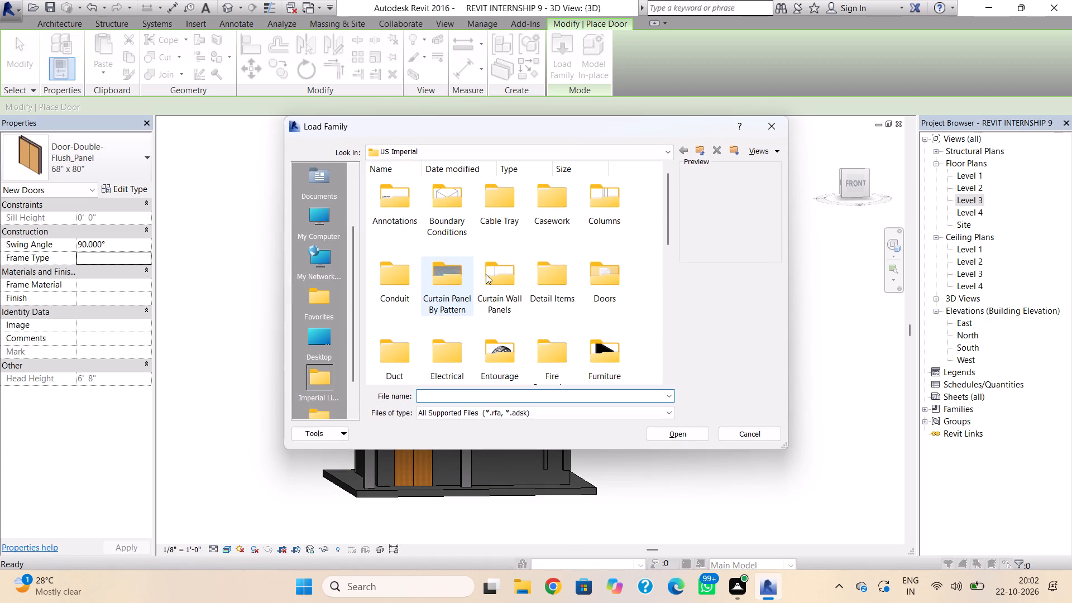
click(597, 267)
click(597, 267)
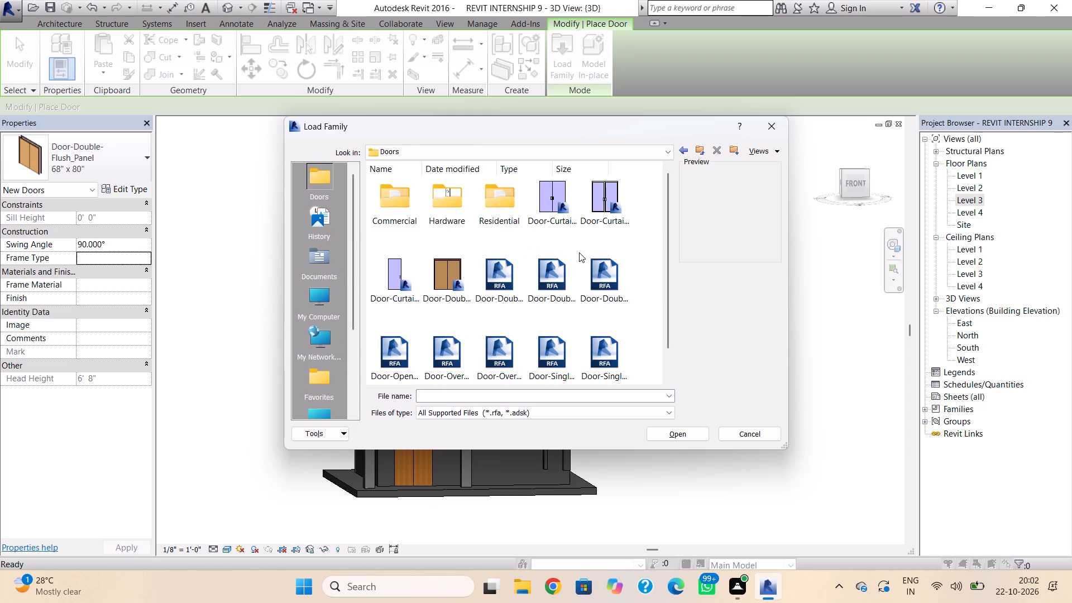
click(594, 353)
click(541, 359)
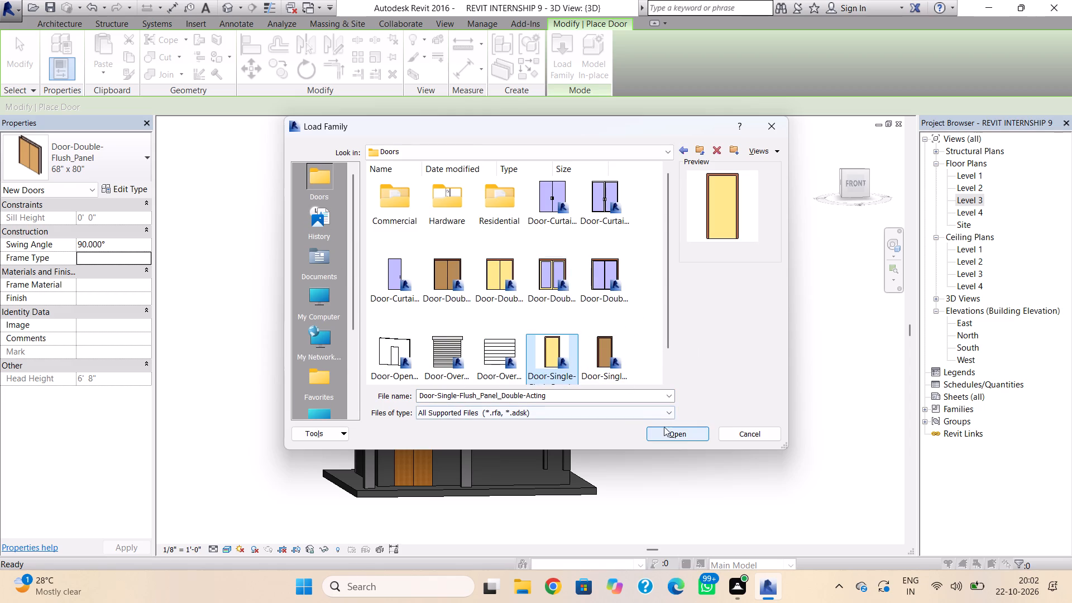
click(665, 428)
click(606, 350)
click(603, 362)
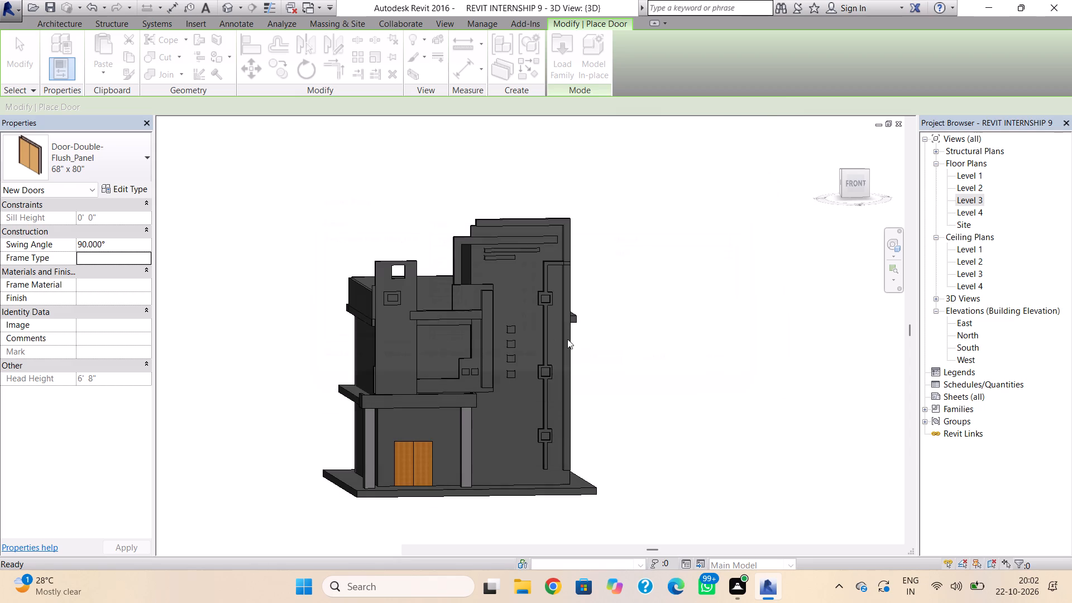
click(436, 344)
key(Escape)
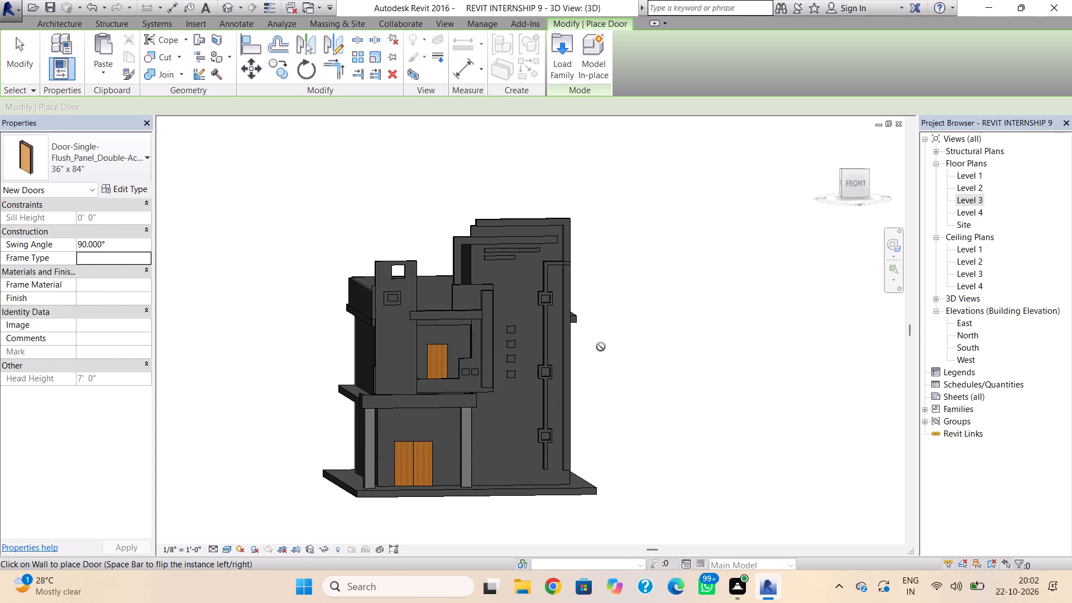
key(Escape)
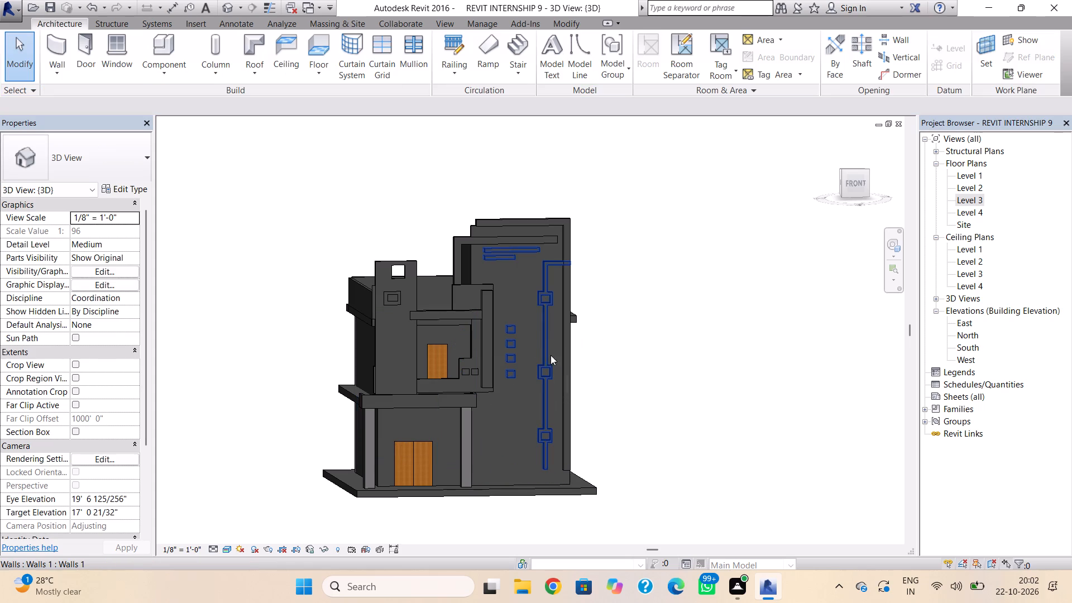
Load the Fixed with Trim window family and place a 36" x 48" window on the tall front wall beside the small squares.
click(116, 54)
click(107, 171)
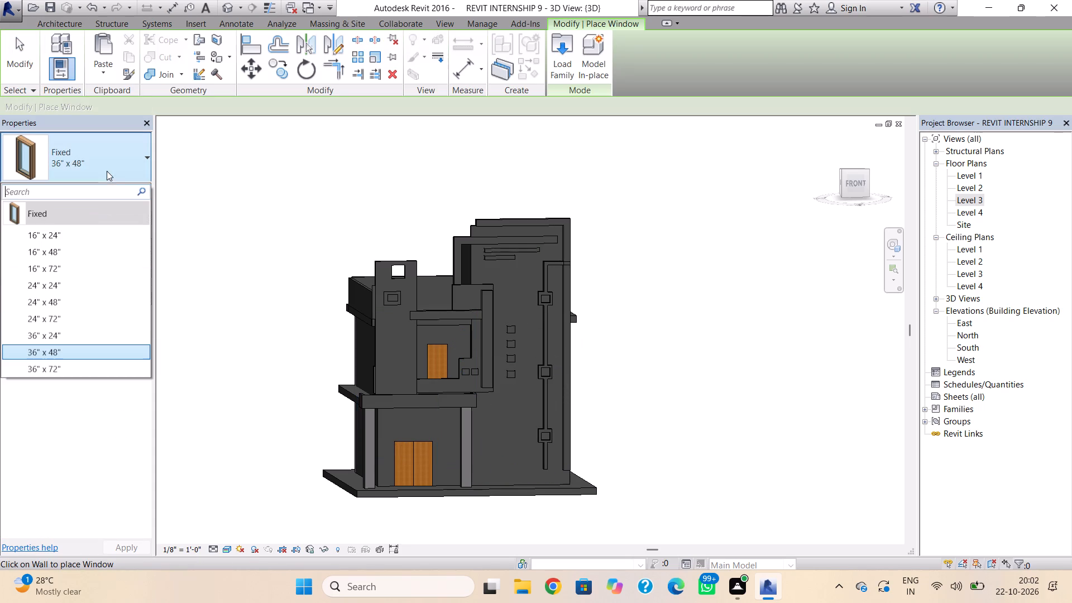
click(108, 155)
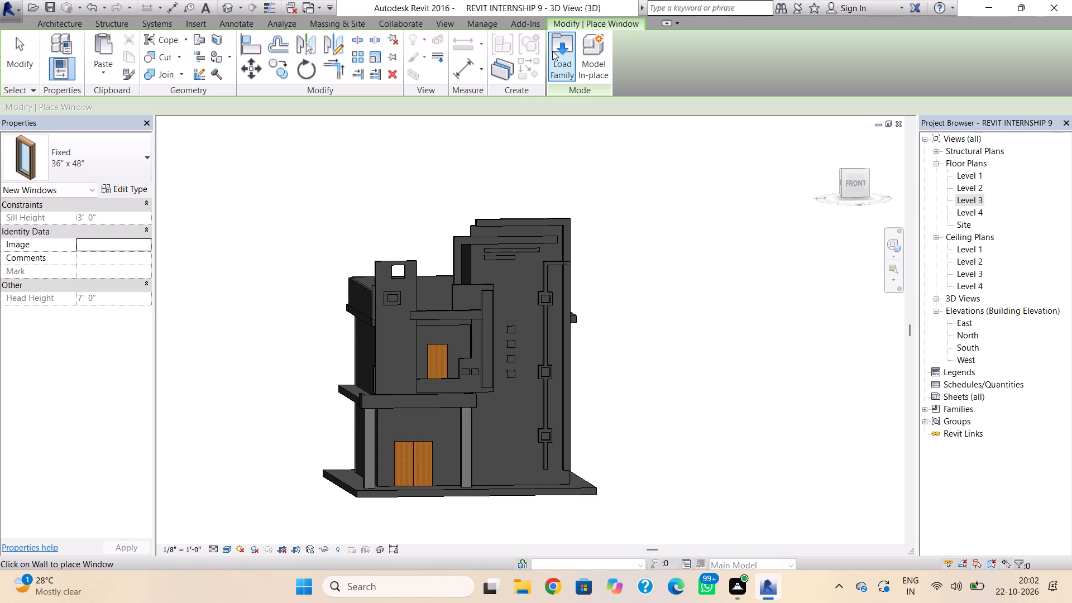
click(552, 51)
scroll(583, 286, down, 4)
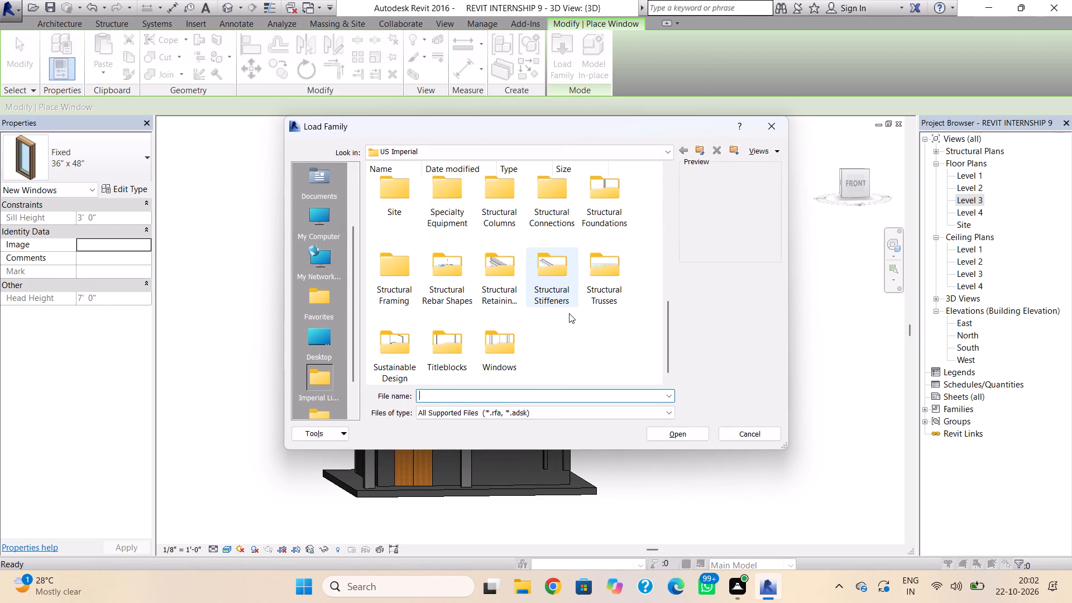
double_click(506, 332)
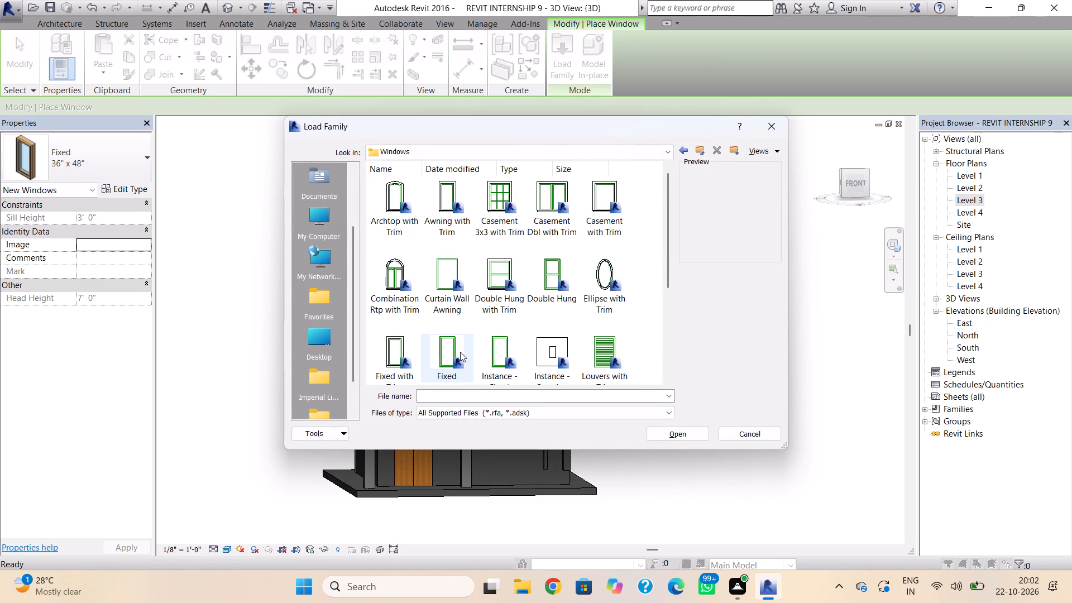
click(399, 337)
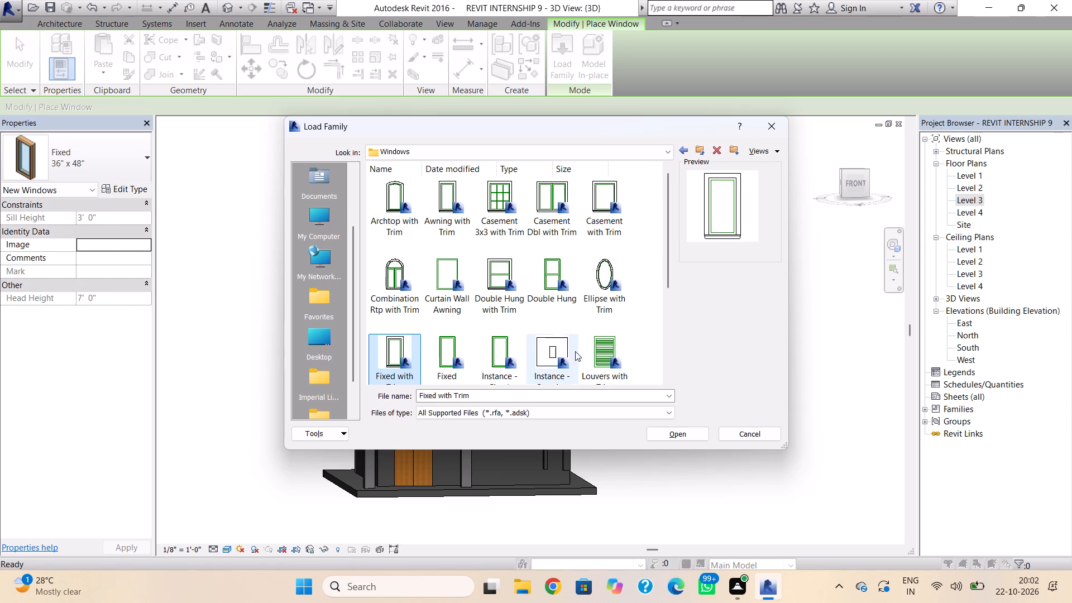
click(654, 429)
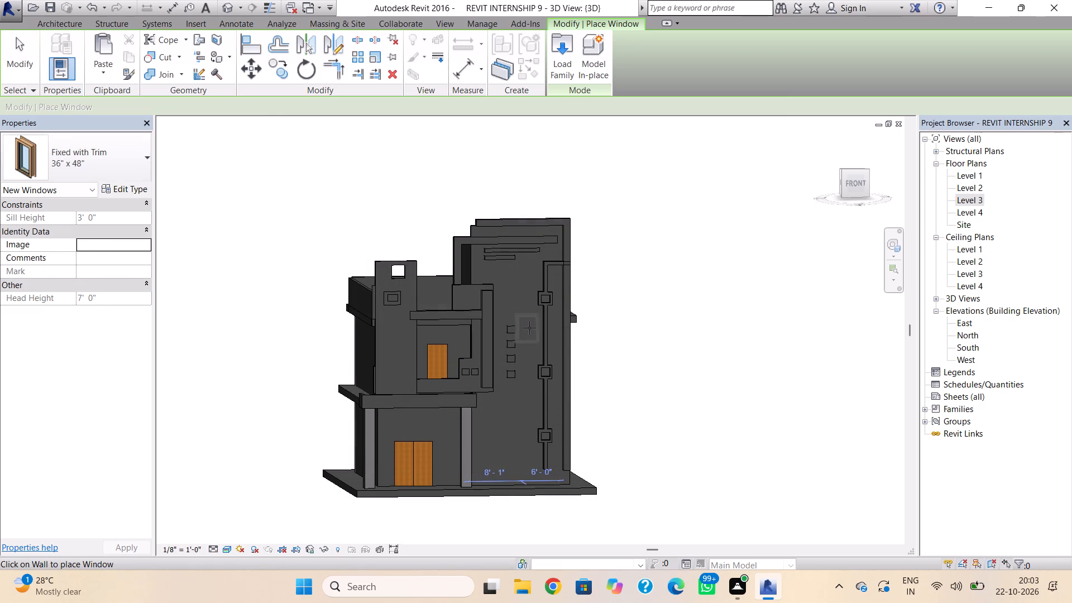
click(532, 328)
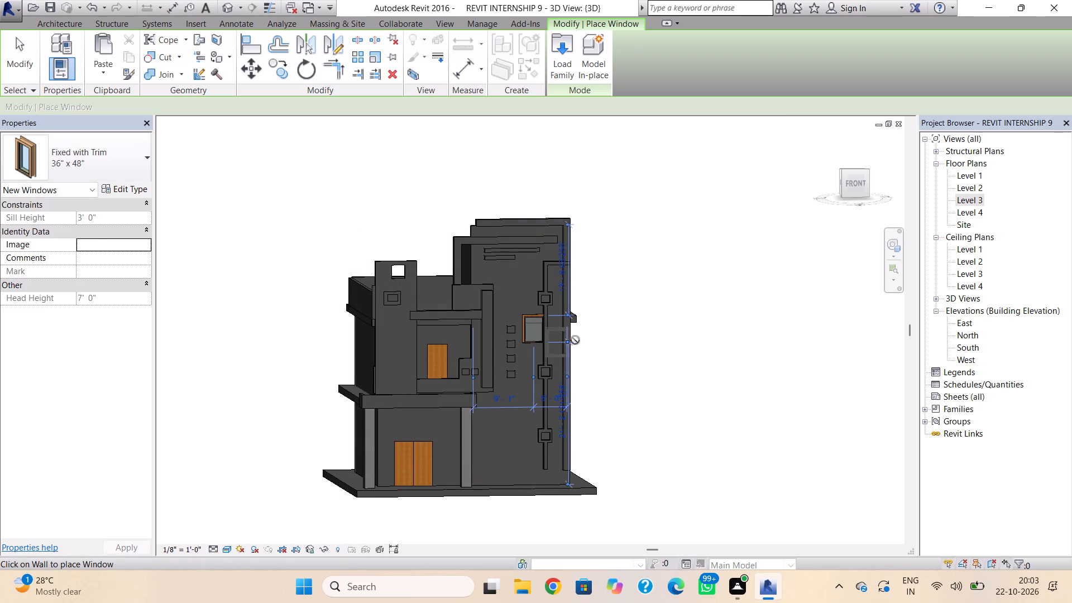
key(Escape)
key(Escape)
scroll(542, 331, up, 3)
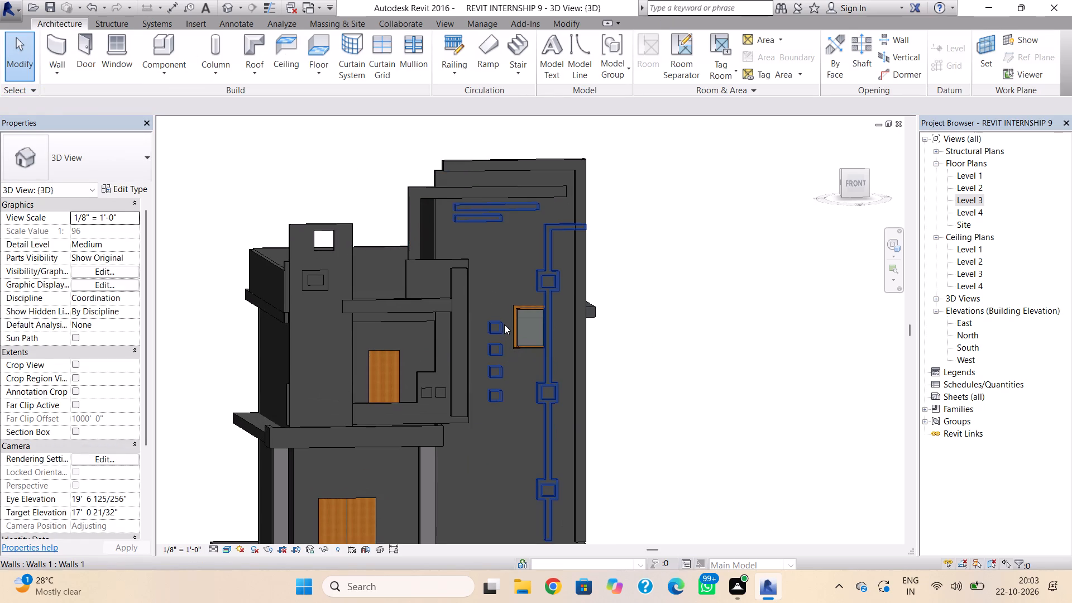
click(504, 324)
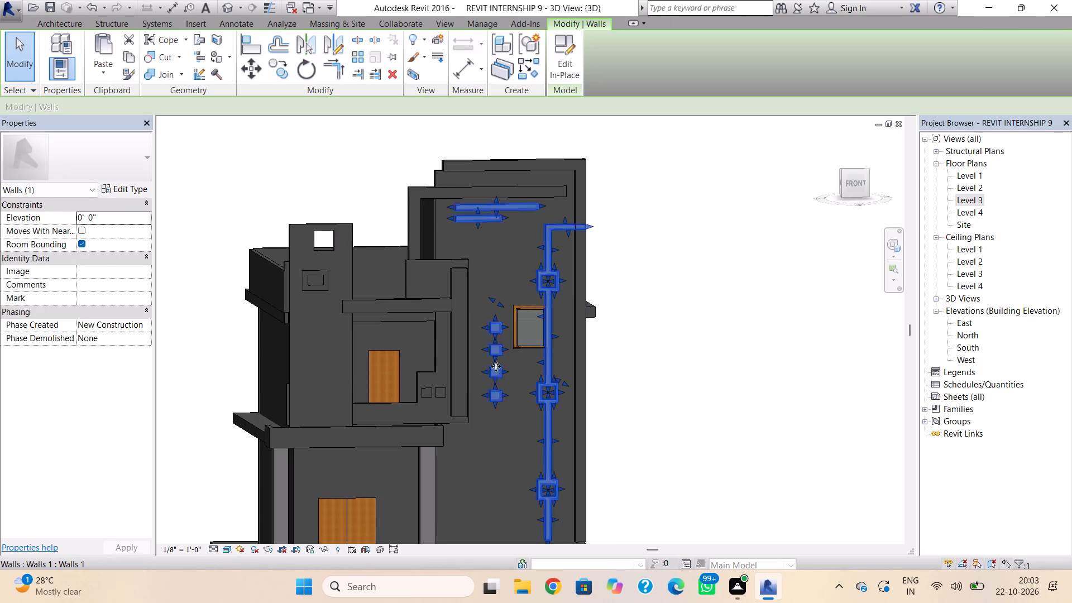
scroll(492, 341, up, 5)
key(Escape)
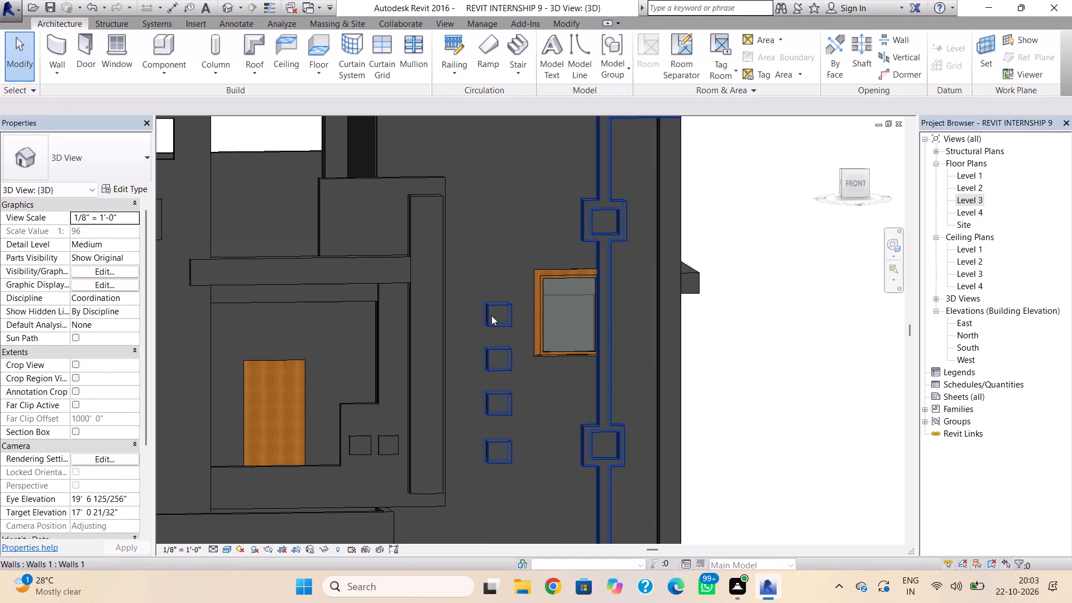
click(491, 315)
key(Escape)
Nudge the tall wall's window sideways, clear of the vertical strip and towards the column of small squares.
click(544, 324)
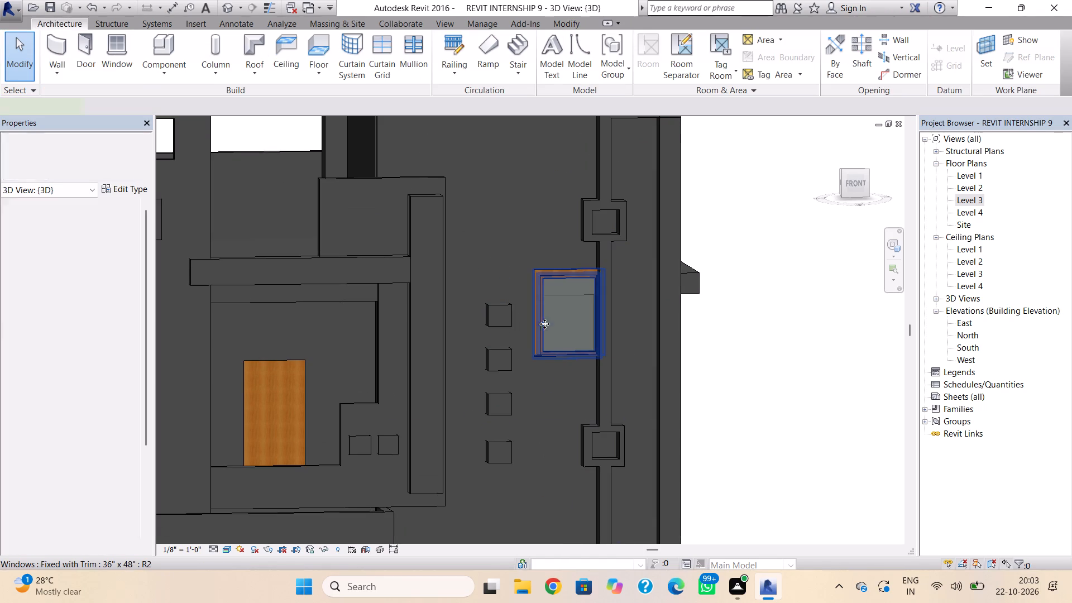
key(Left)
key(Left)
key(Left)
key(Left)
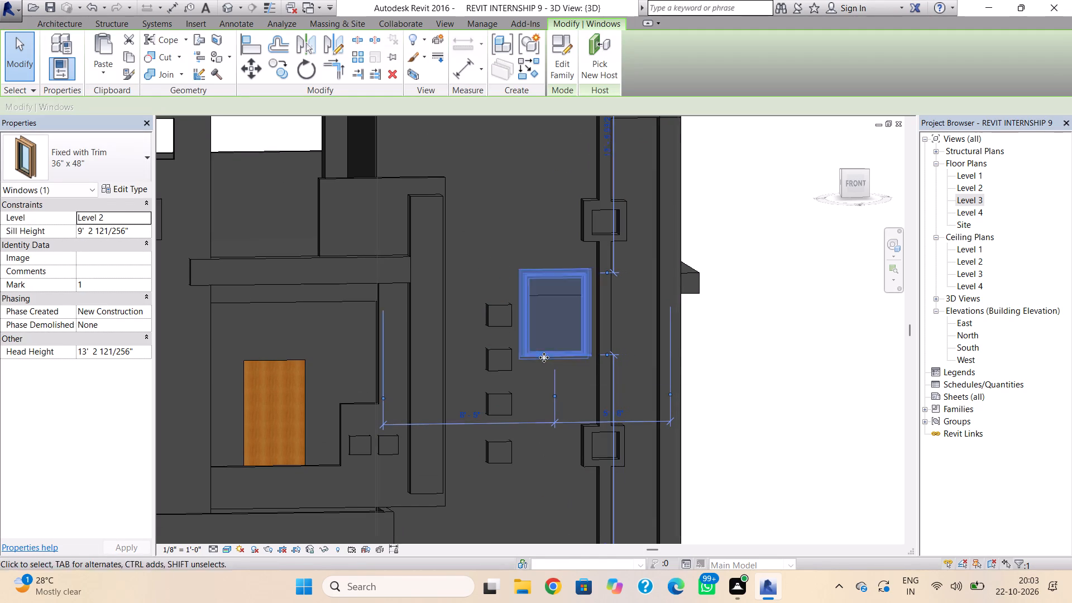
Set the Height of the Fixed with Trim 36" x 48" window type to 7'.
click(133, 189)
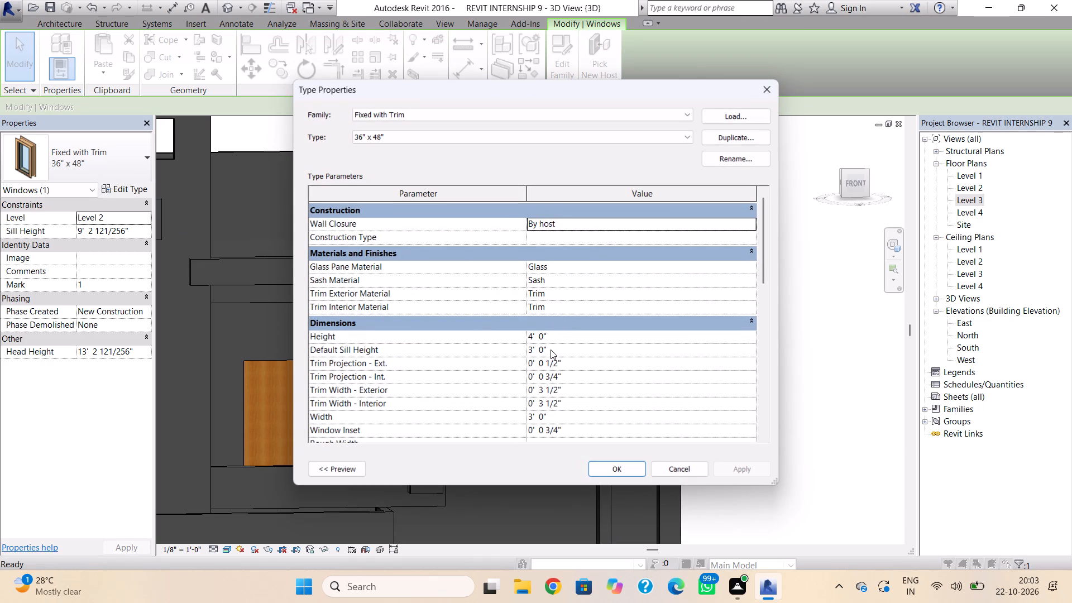
click(552, 343)
drag(553, 341, 484, 338)
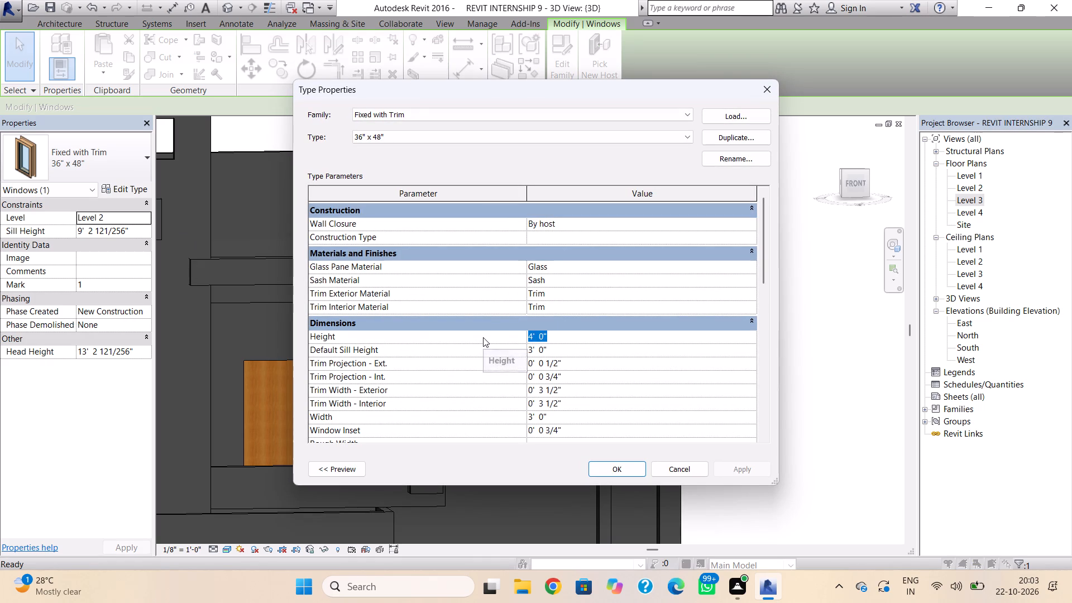
text(7')
key(Return)
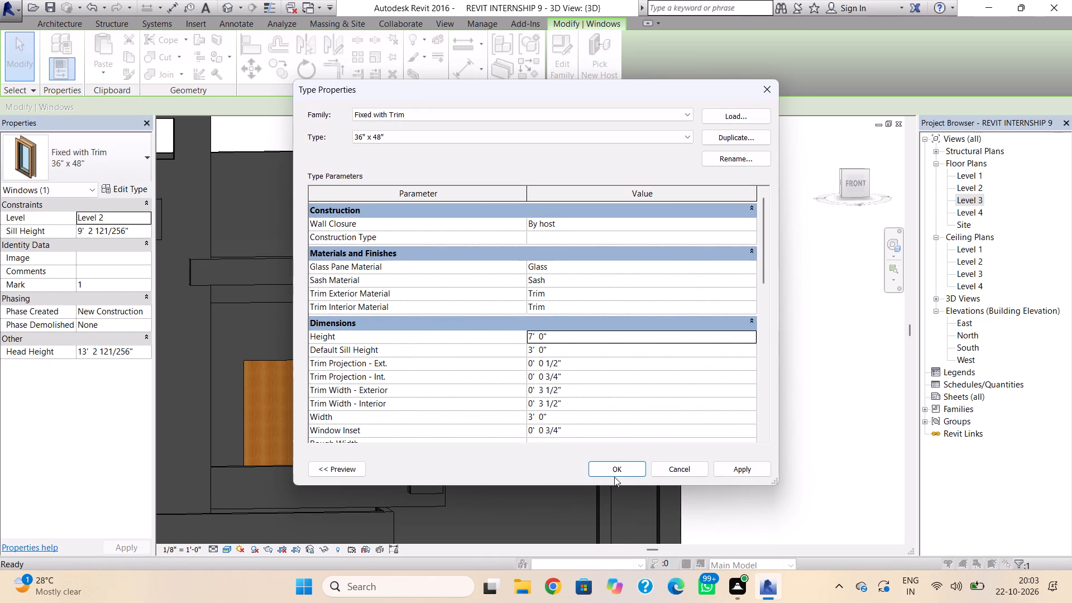
click(615, 474)
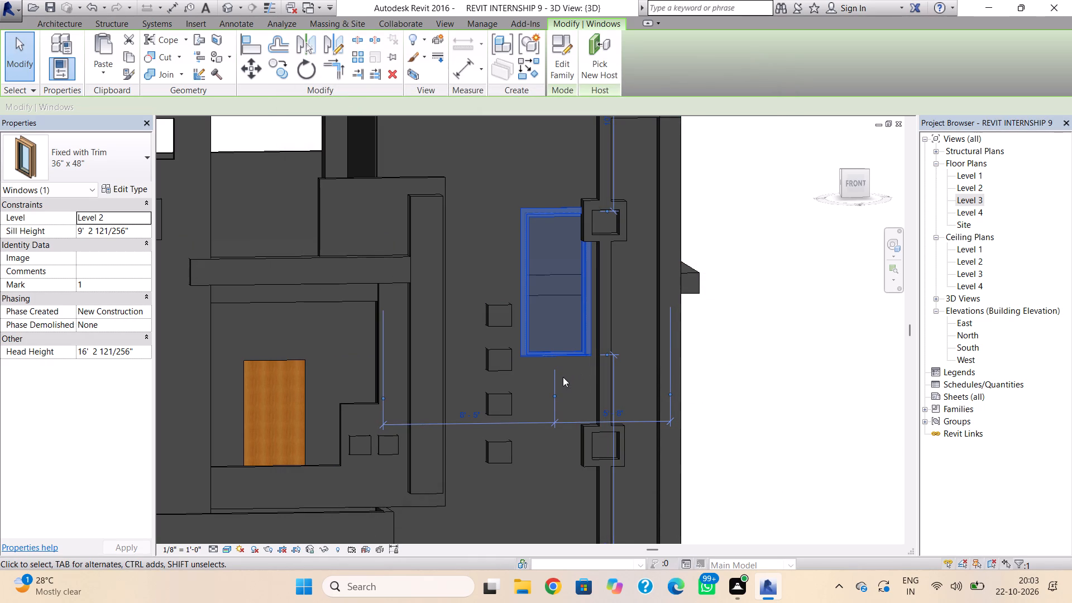
Nudge the tall wall's window down so it sits between the upper two square frames, alongside the small squares.
key(Down)
key(Down)
key(Down)
key(Down)
key(Down)
key(Down)
key(Down)
key(Down)
key(Down)
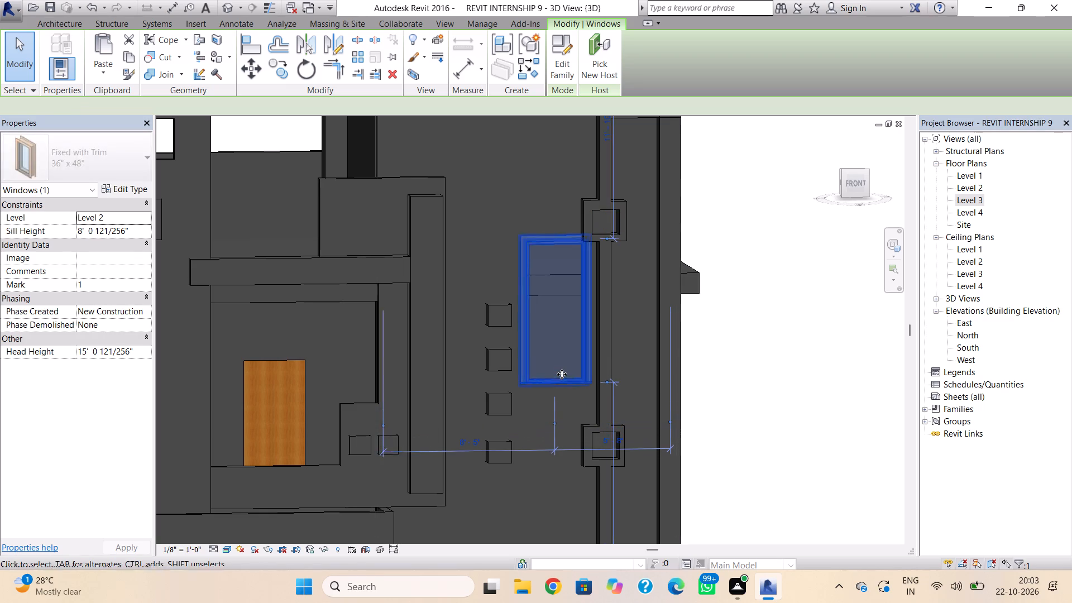
key(Down)
key(Down)
key(Down)
key(Escape)
Start a new in-place model in the Walls category, keeping the suggested name.
scroll(560, 371, down, 7)
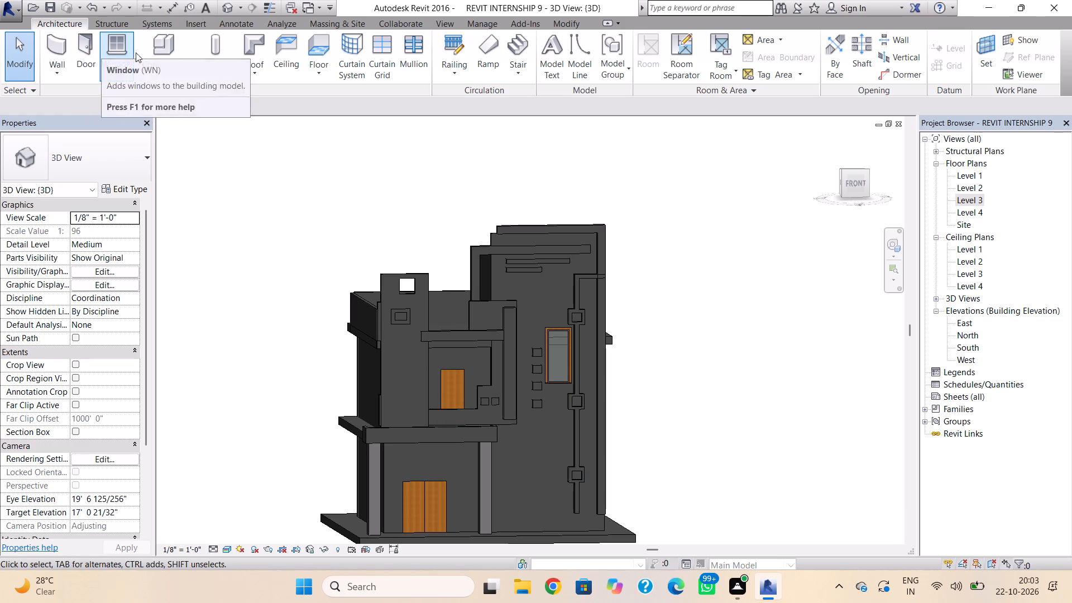
click(162, 64)
click(185, 123)
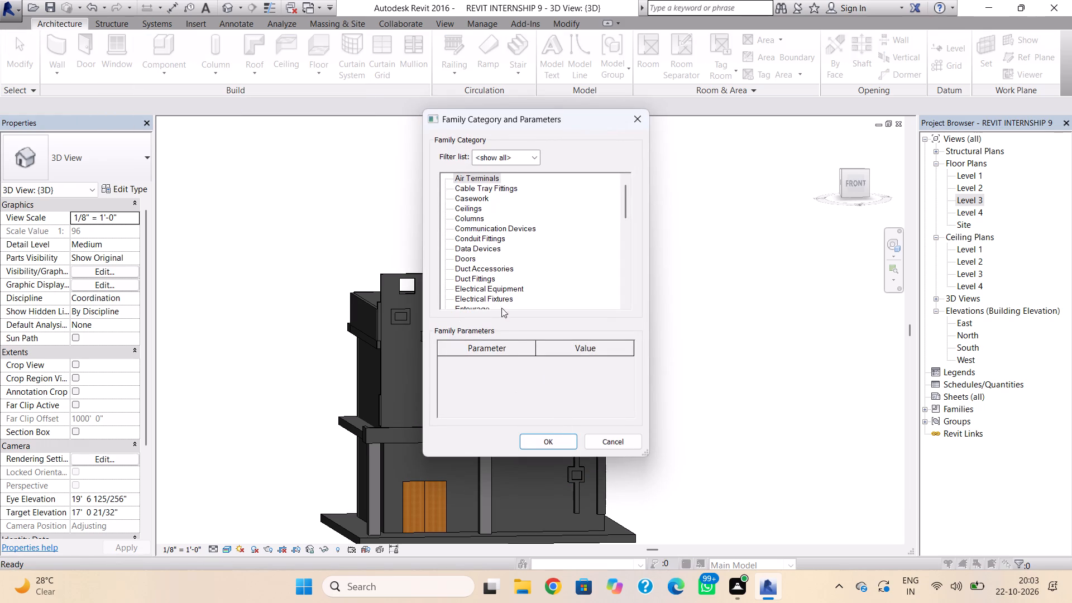
scroll(501, 289, down, 20)
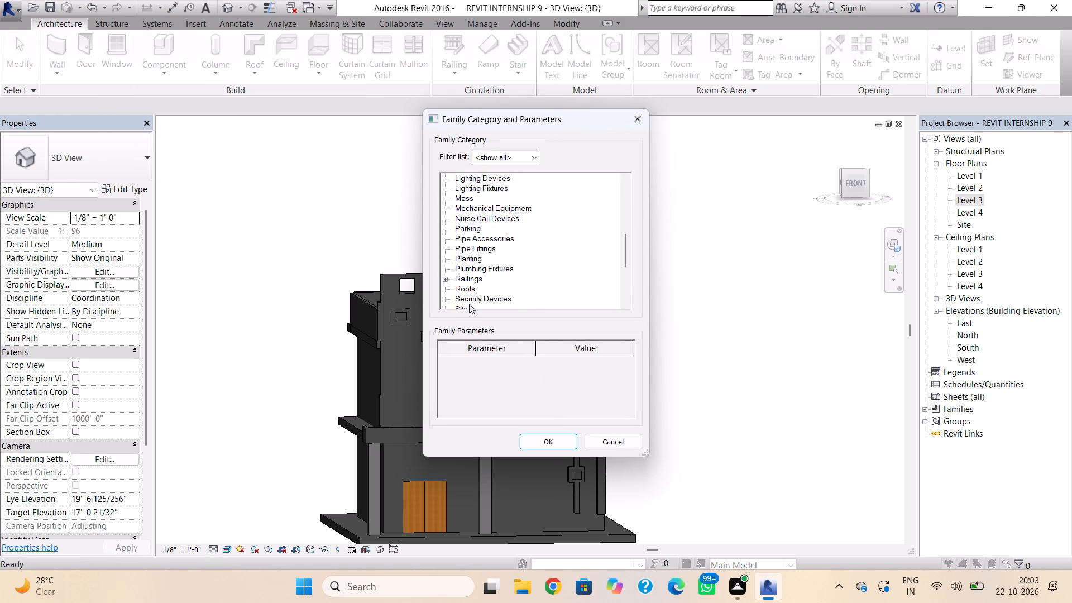
scroll(469, 300, down, 14)
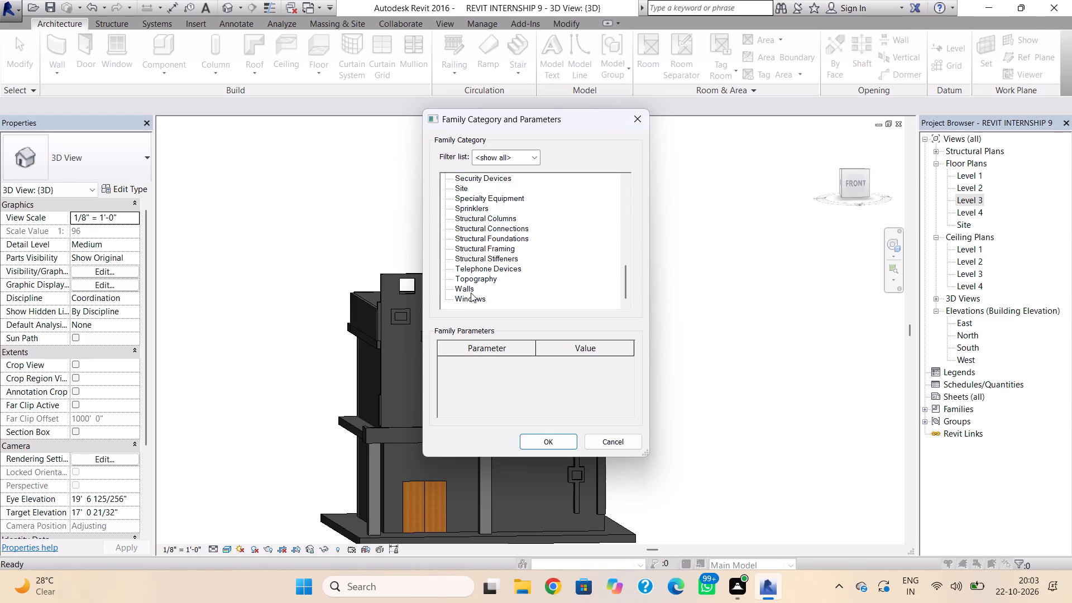
click(471, 287)
click(548, 441)
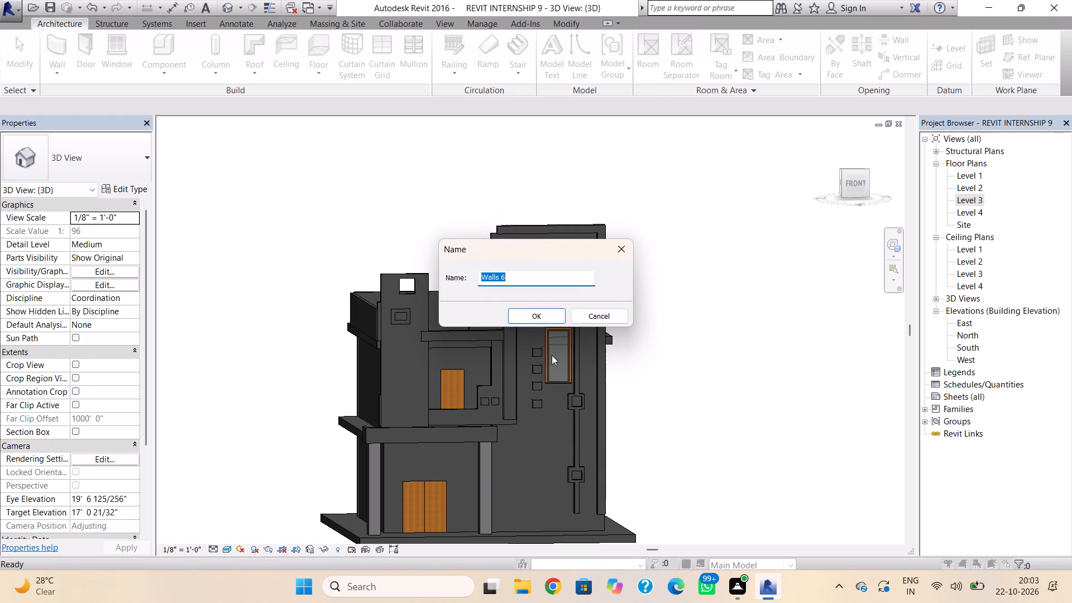
click(542, 314)
Set the work plane by picking the face of the tall front wall.
click(829, 56)
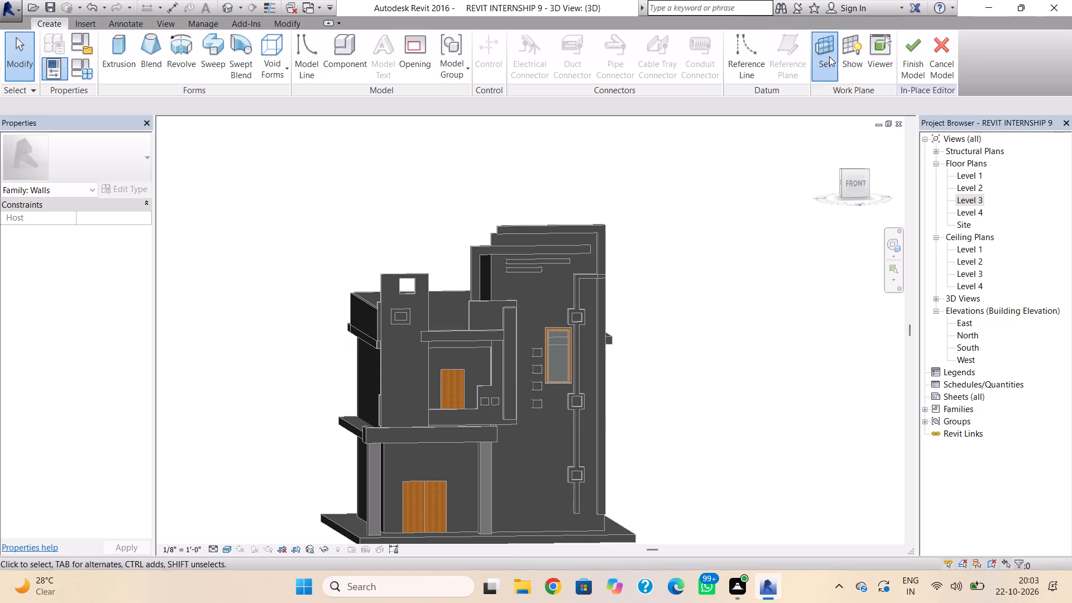
click(500, 317)
click(554, 383)
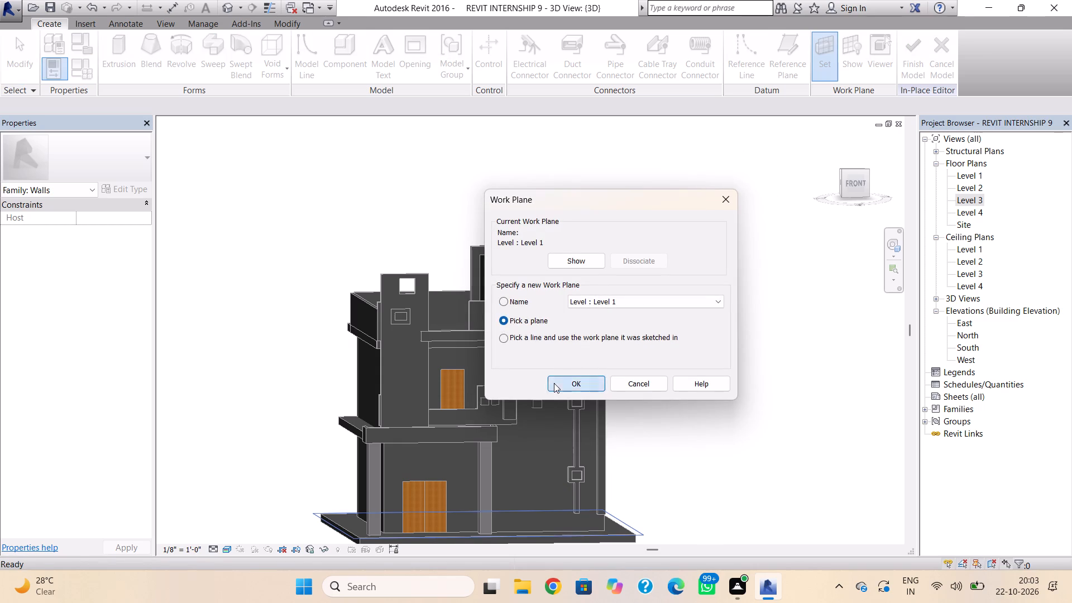
click(542, 529)
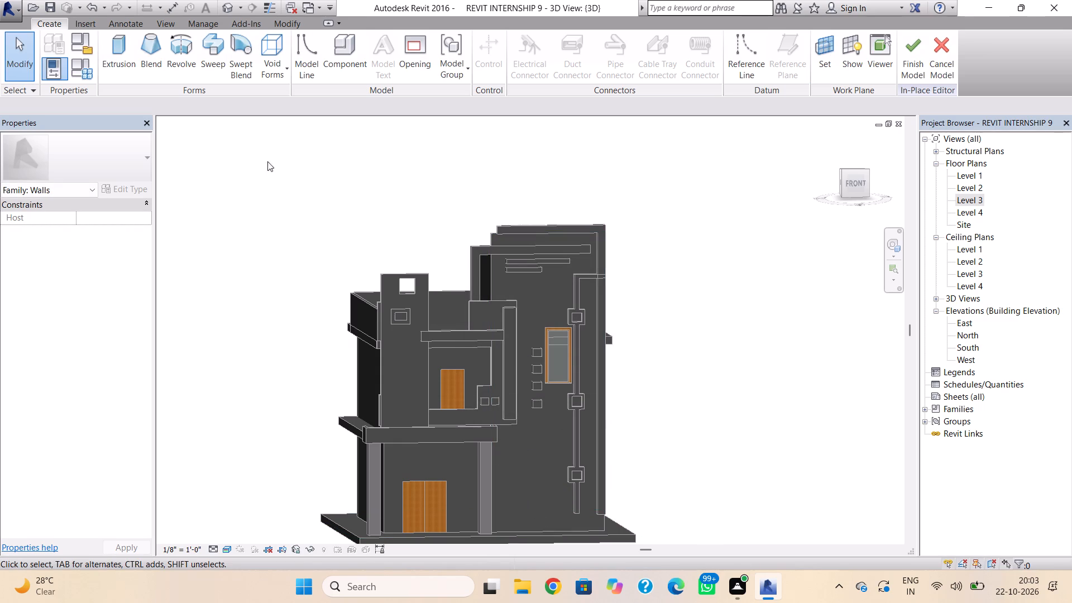
Start an extrusion and sketch a horizontal rectangle about 3' 6" by 6" on the tall wall, below its window.
click(117, 47)
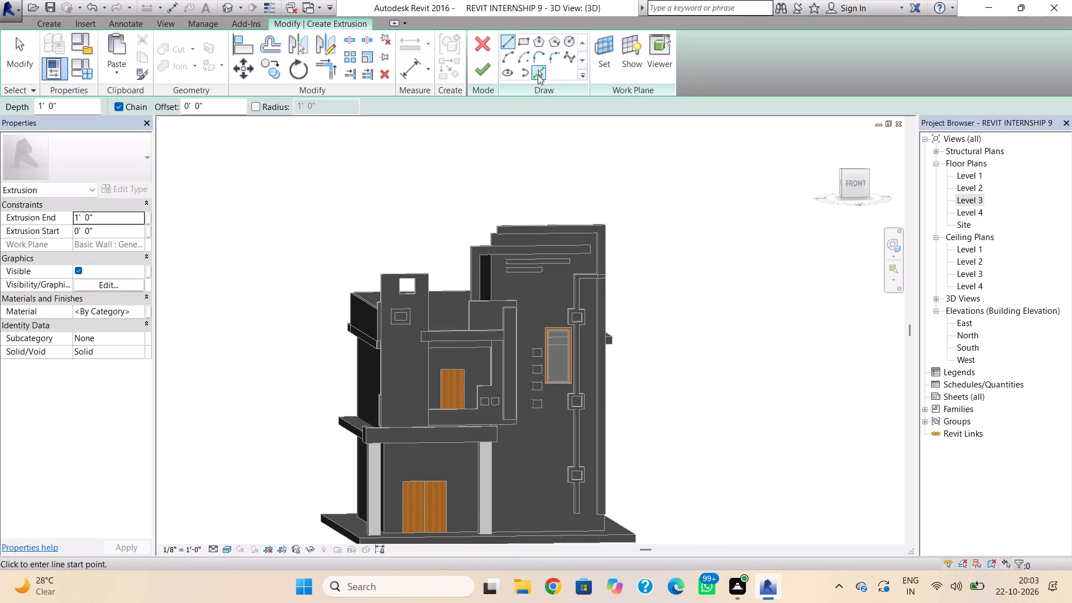
click(524, 45)
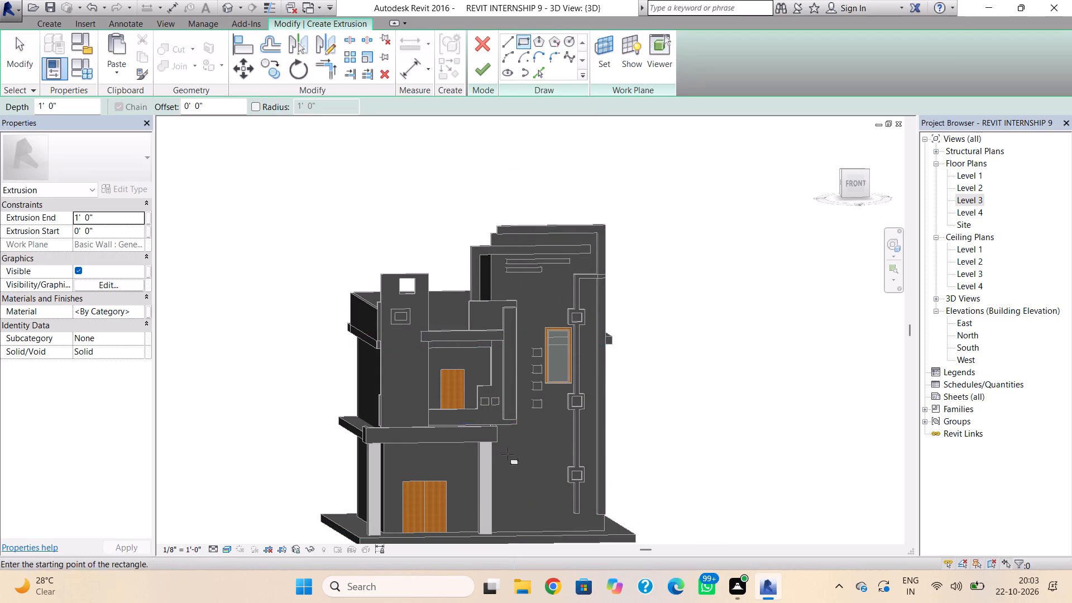
shift+right_drag(508, 456, 498, 449)
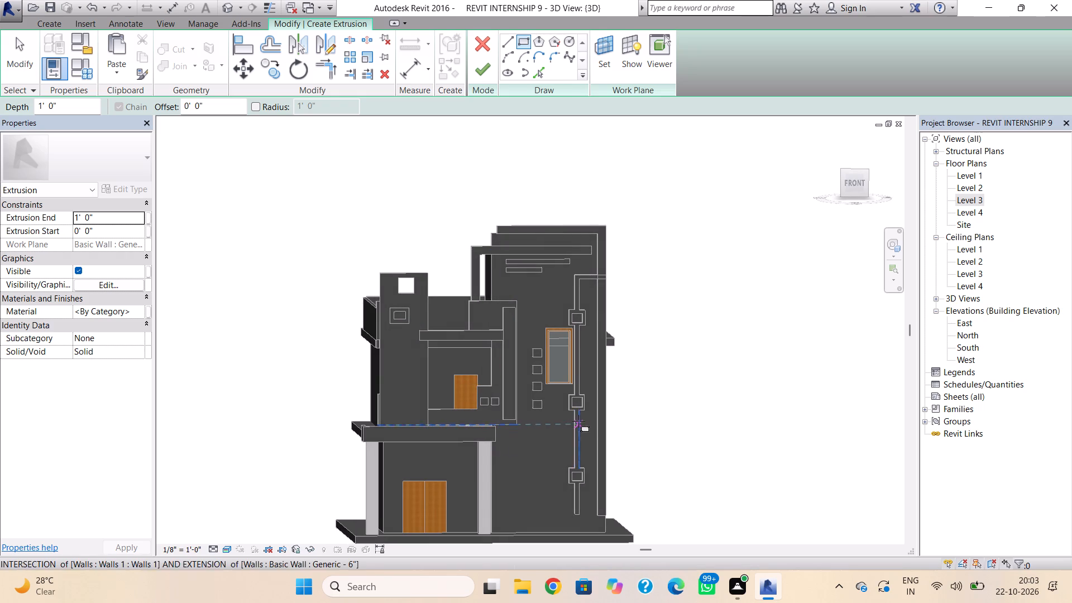
scroll(578, 421, up, 3)
click(528, 425)
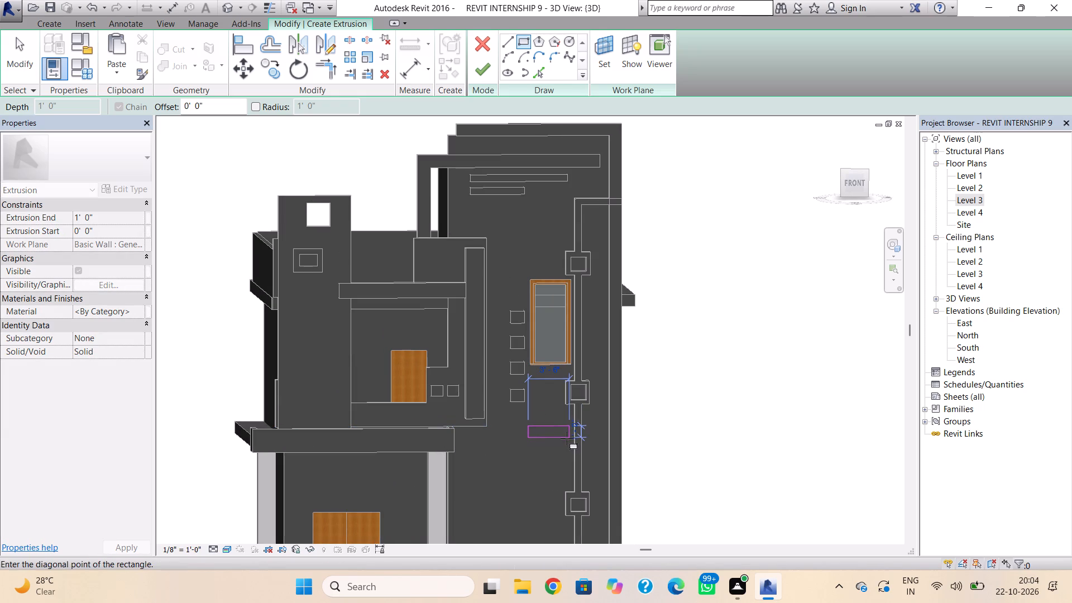
click(567, 434)
key(Escape)
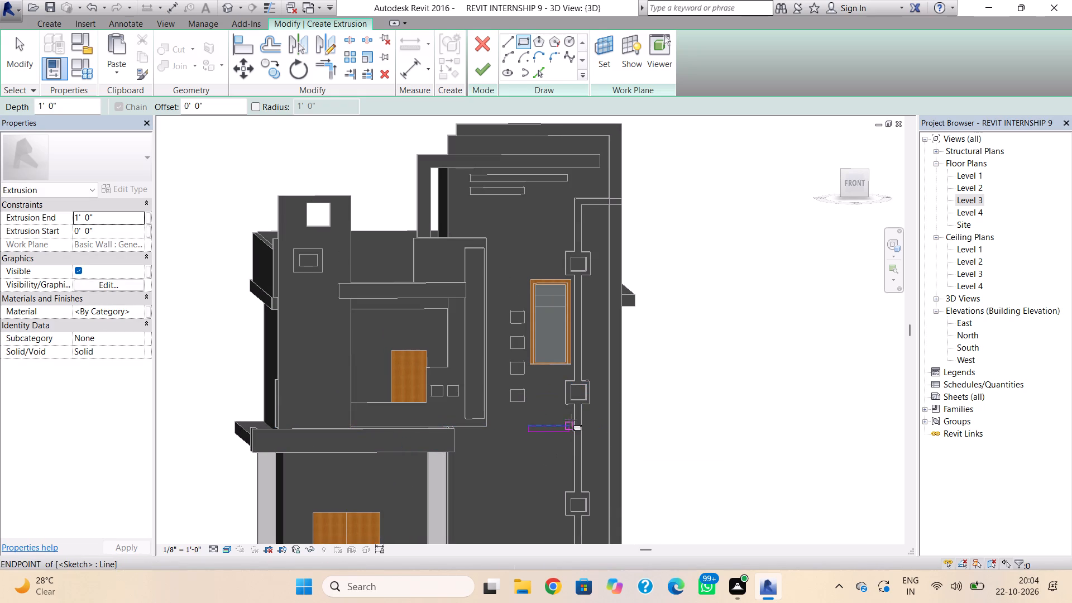
key(Escape)
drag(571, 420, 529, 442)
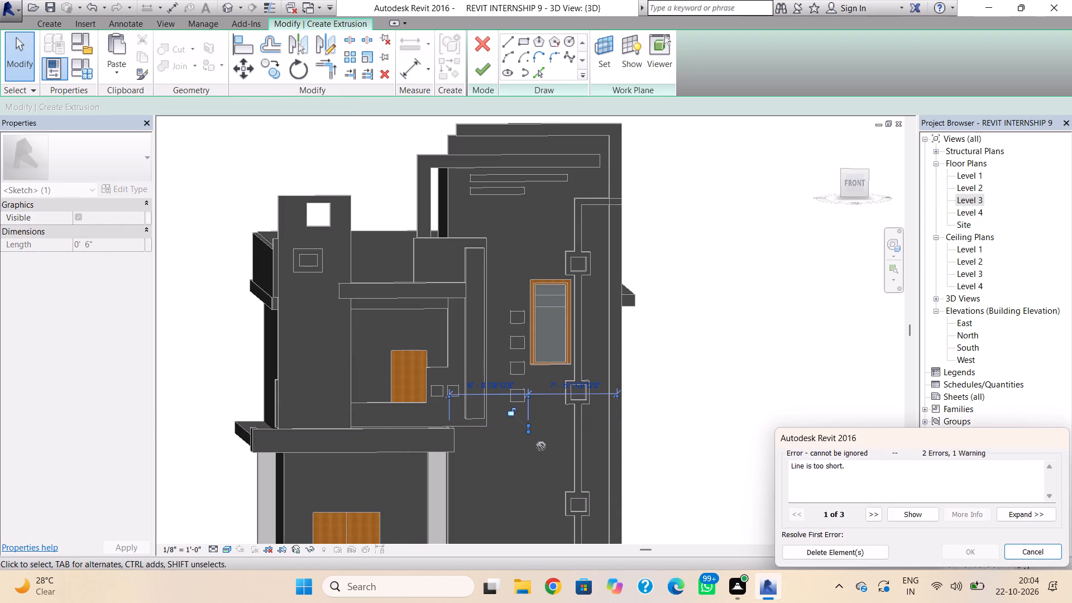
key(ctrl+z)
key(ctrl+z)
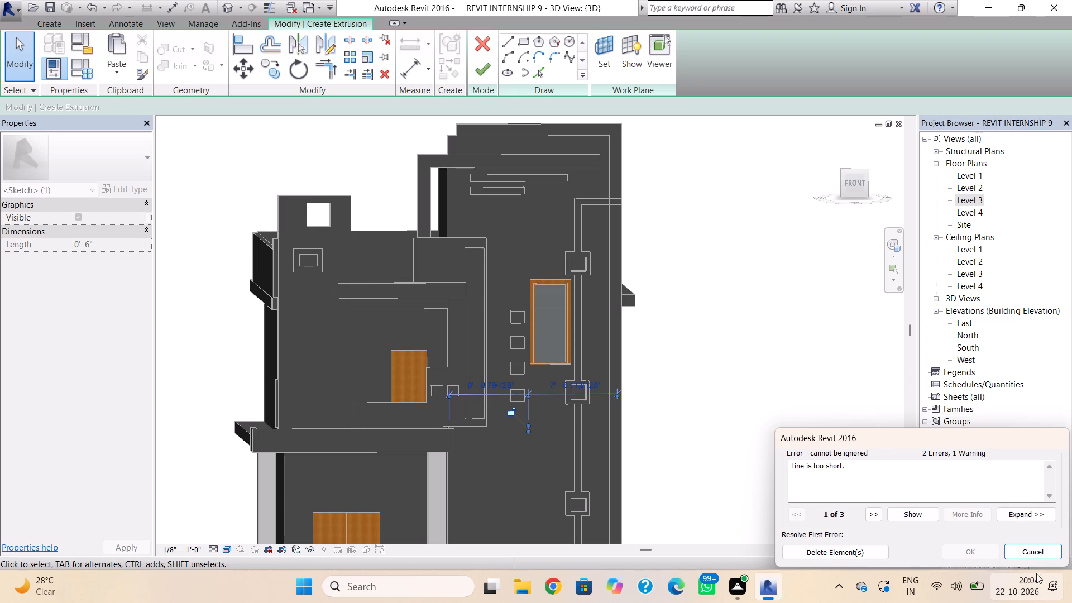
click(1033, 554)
Copy the sketched rectangle's four lines and paste two copies directly below it, aligned and evenly spaced.
scroll(529, 451, up, 3)
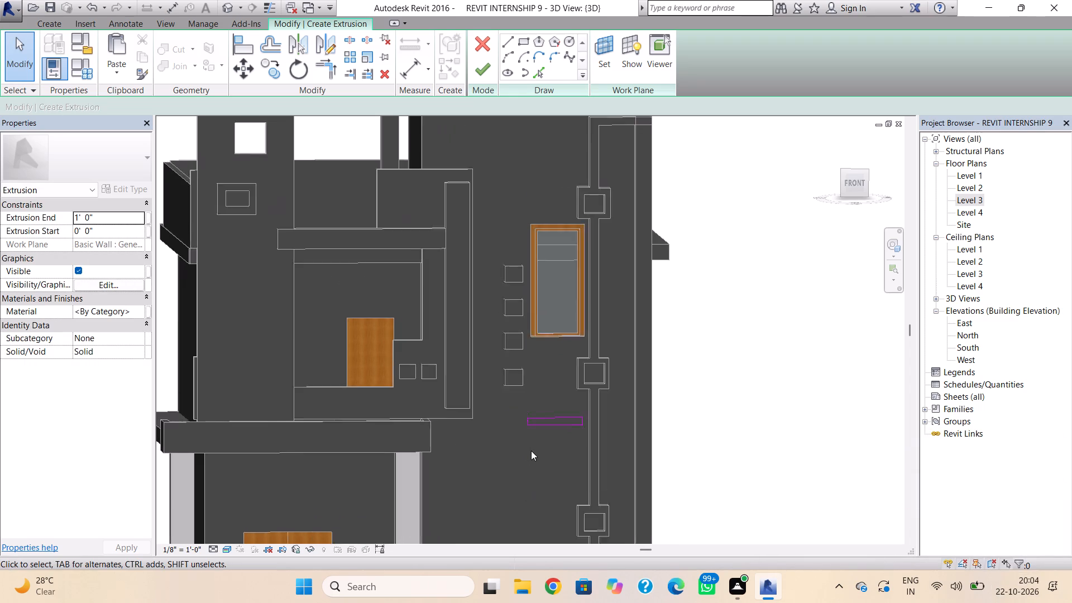
middle_drag(528, 457, 509, 476)
key(Escape)
drag(572, 425, 527, 456)
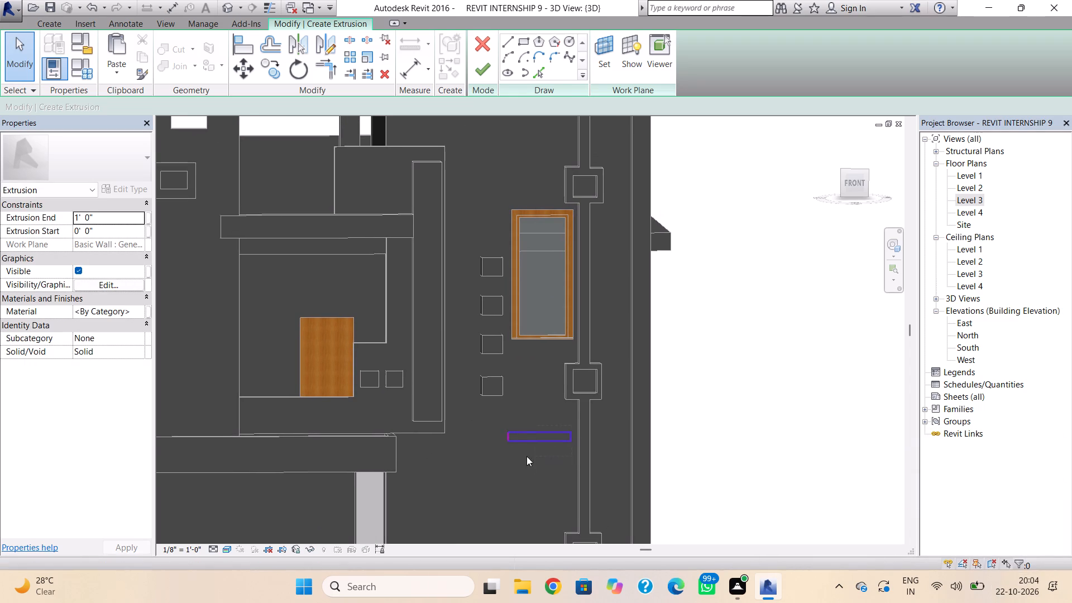
drag(527, 456, 498, 456)
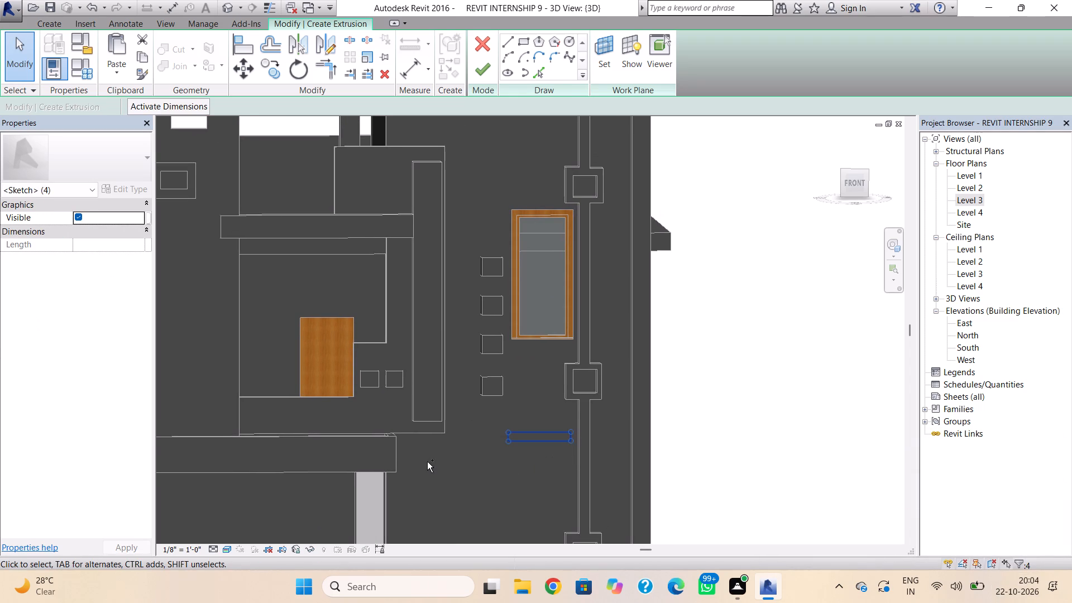
key(ctrl+c)
key(ctrl+v)
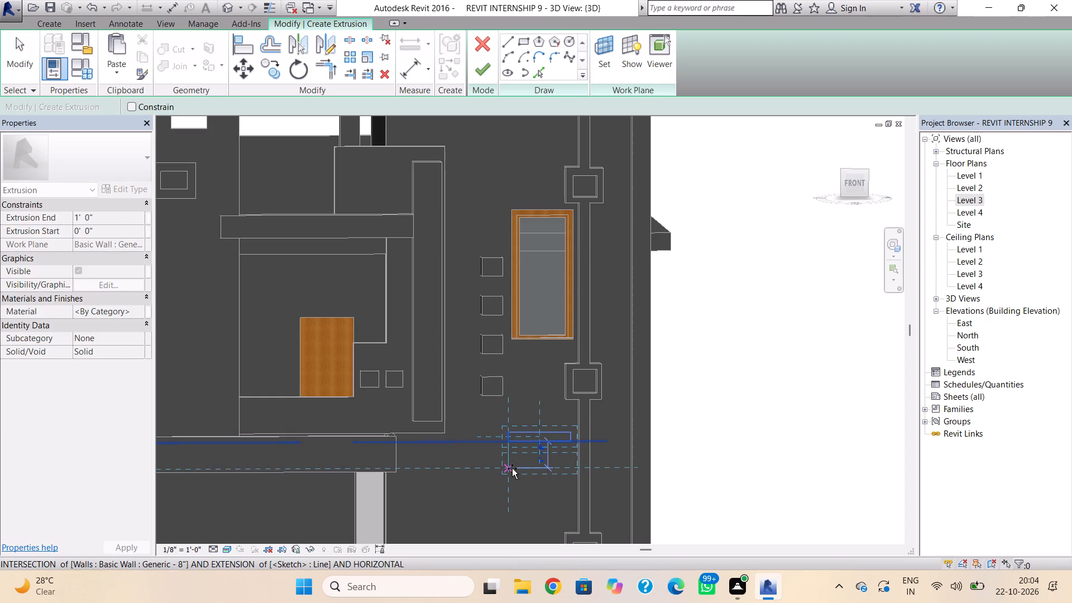
ctrl+click(512, 468)
key(ctrl+v)
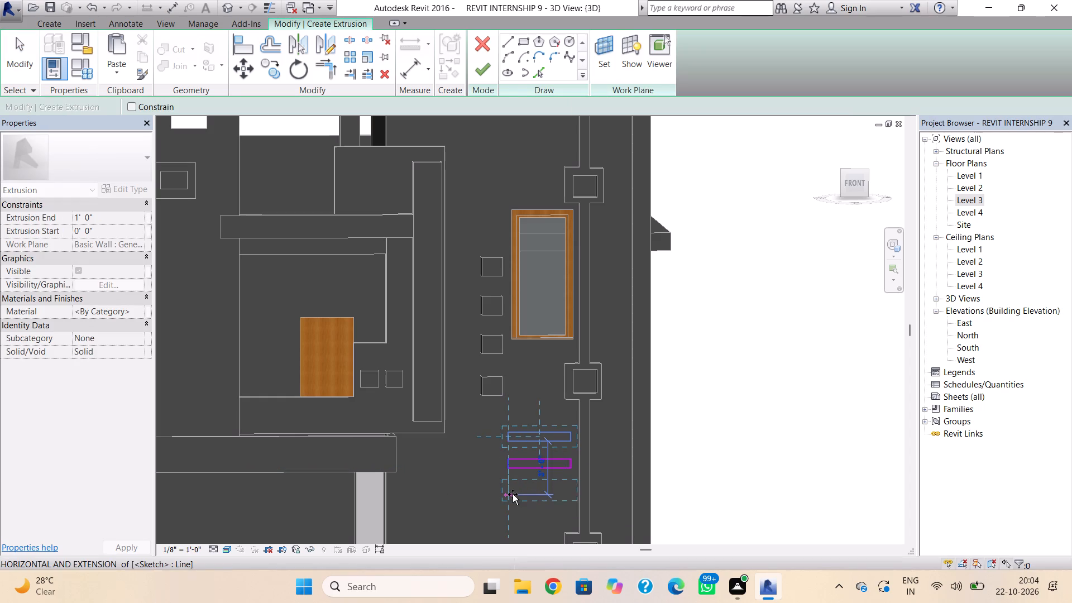
ctrl+click(513, 494)
Paste four more copies of the rectangle down the tall wall, continuing the aligned column beneath the first three.
ctrl+middle_drag(518, 514, 521, 472)
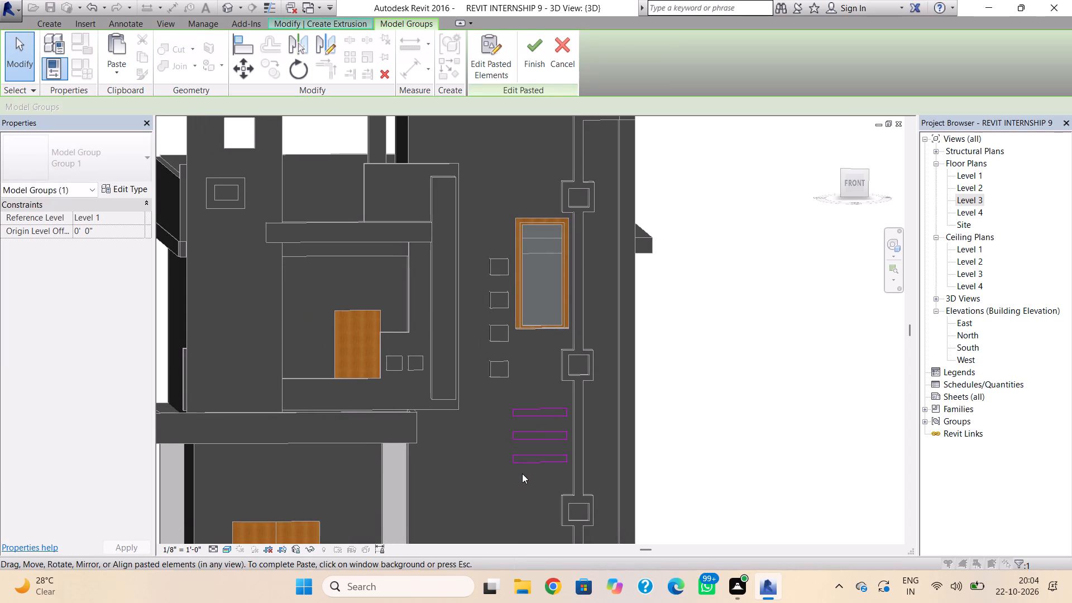
key(ctrl+v)
key(ctrl+v)
key(ctrl+v)
key(ctrl+v)
key(ctrl+v)
key(ctrl+v)
key(ctrl+v)
key(ctrl+v)
key(ctrl+v)
key(ctrl+v)
ctrl+click(515, 481)
scroll(519, 506, down, 1)
middle_drag(519, 506, 523, 495)
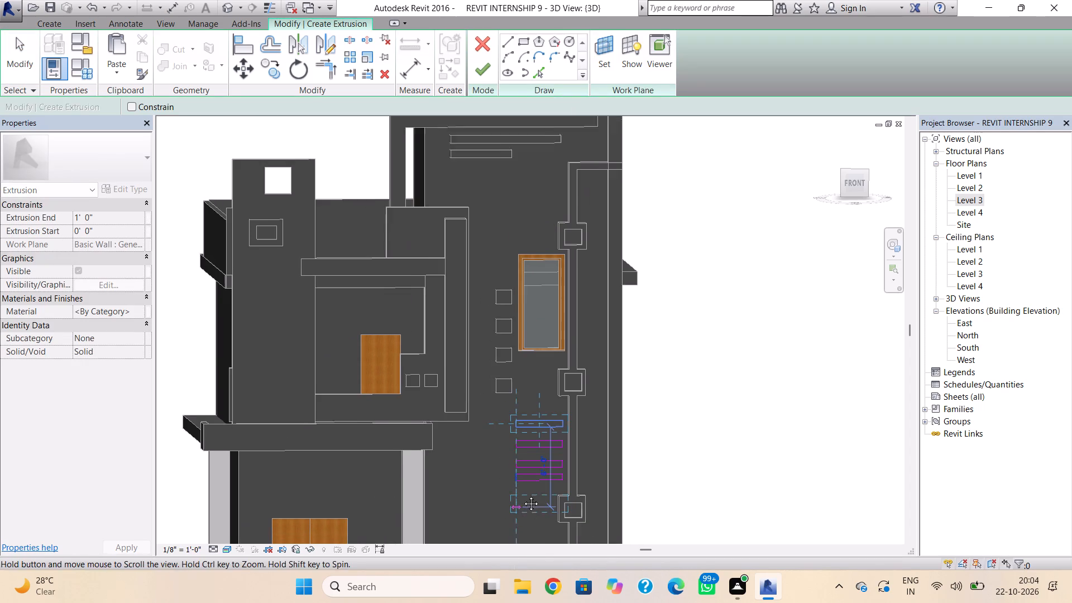
middle_drag(523, 495, 525, 458)
key(ctrl+v)
key(ctrl+v)
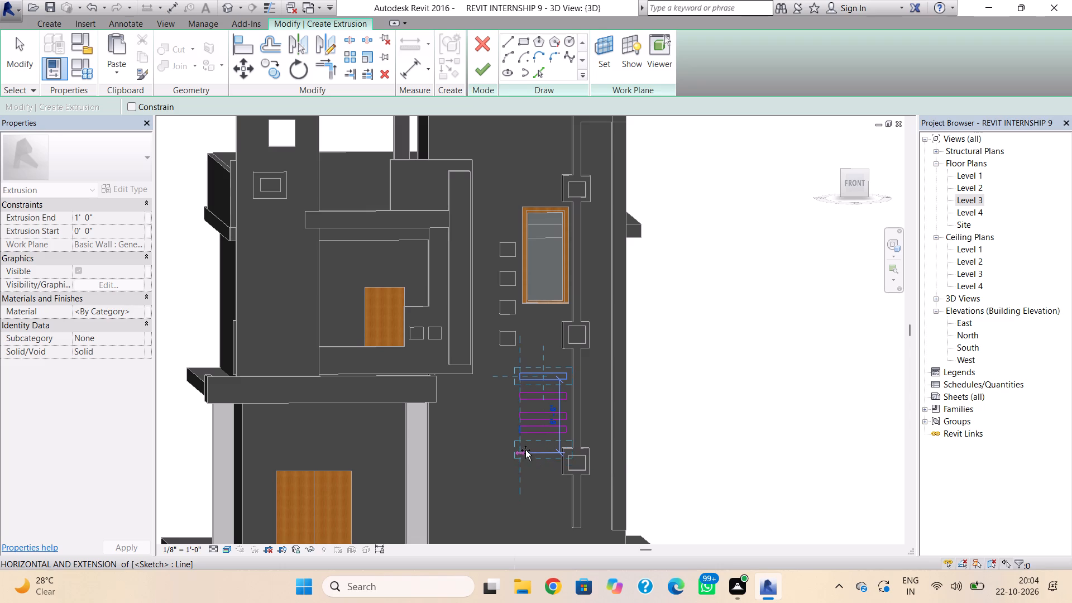
ctrl+click(525, 450)
key(ctrl+v)
key(ctrl+v)
key(ctrl+v)
key(ctrl+v)
key(ctrl+v)
key(ctrl+v)
key(ctrl+v)
key(ctrl+v)
key(ctrl+v)
key(ctrl+v)
key(ctrl+v)
key(ctrl+v)
key(ctrl+v)
key(ctrl+v)
key(ctrl+v)
key(ctrl+v)
key(ctrl+v)
key(ctrl+v)
key(ctrl+v)
key(ctrl+v)
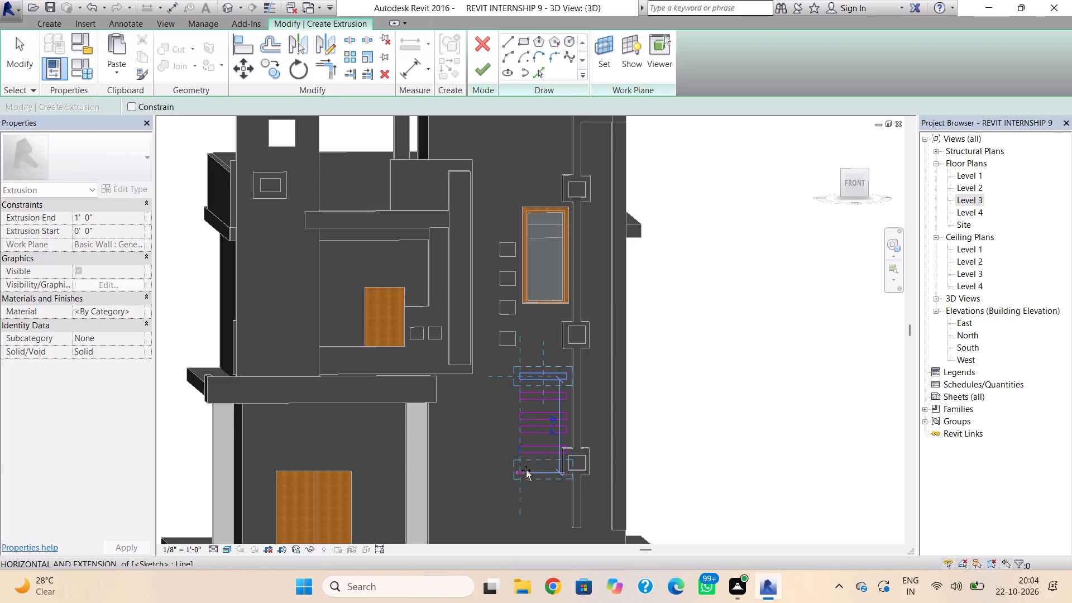
ctrl+click(526, 470)
key(ctrl+v)
ctrl+click(525, 495)
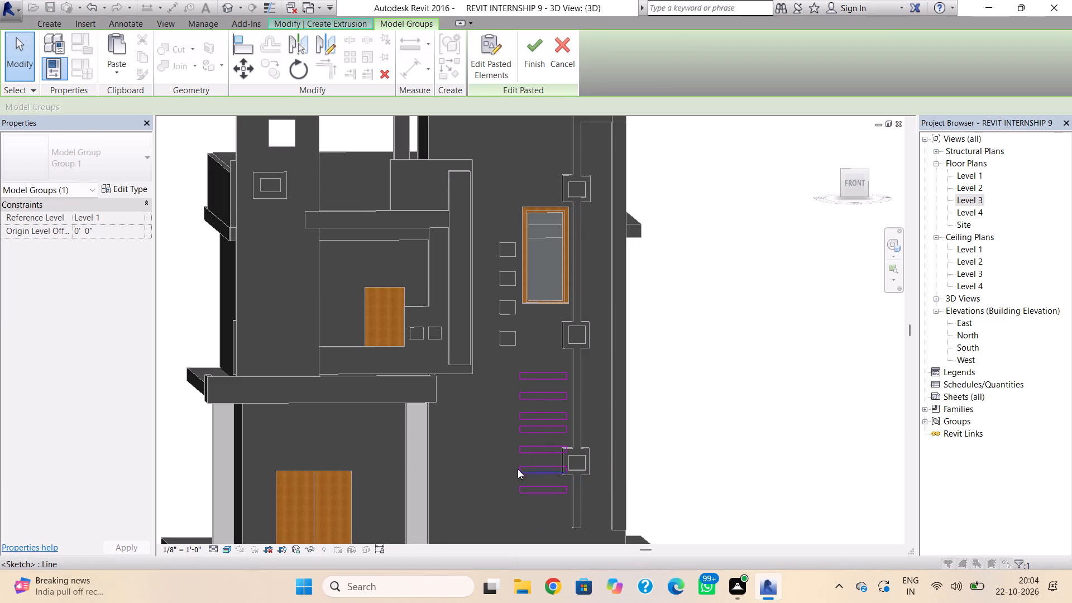
scroll(525, 455, up, 1)
middle_drag(525, 455, 452, 489)
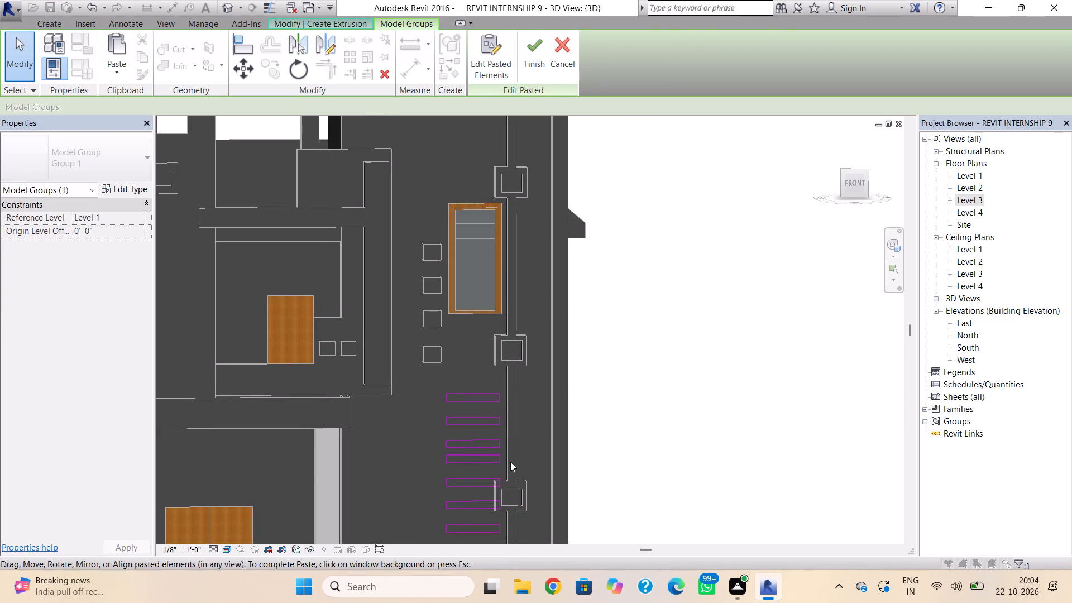
key(Escape)
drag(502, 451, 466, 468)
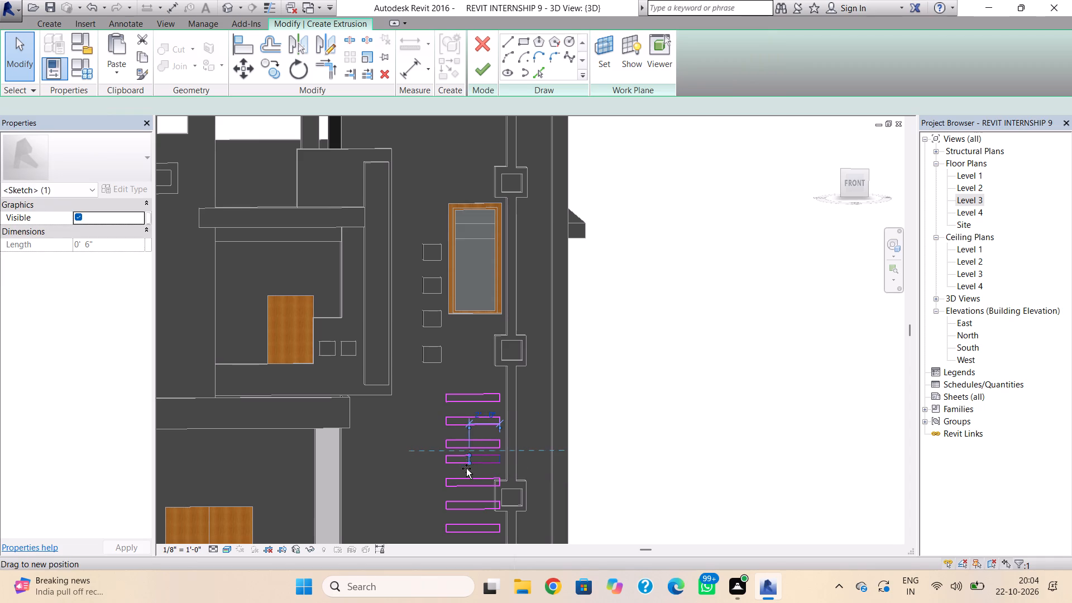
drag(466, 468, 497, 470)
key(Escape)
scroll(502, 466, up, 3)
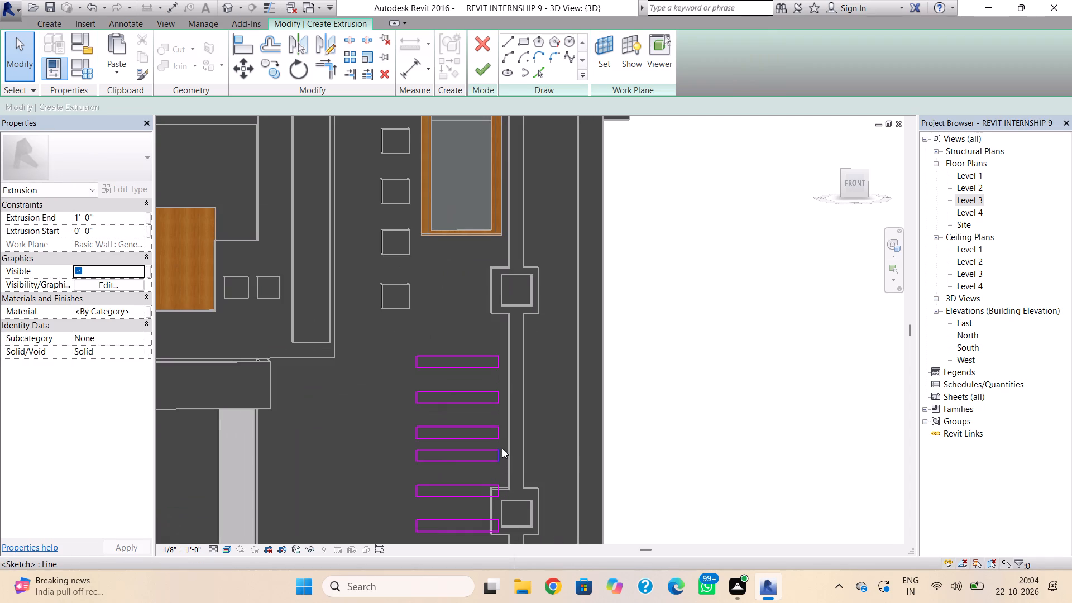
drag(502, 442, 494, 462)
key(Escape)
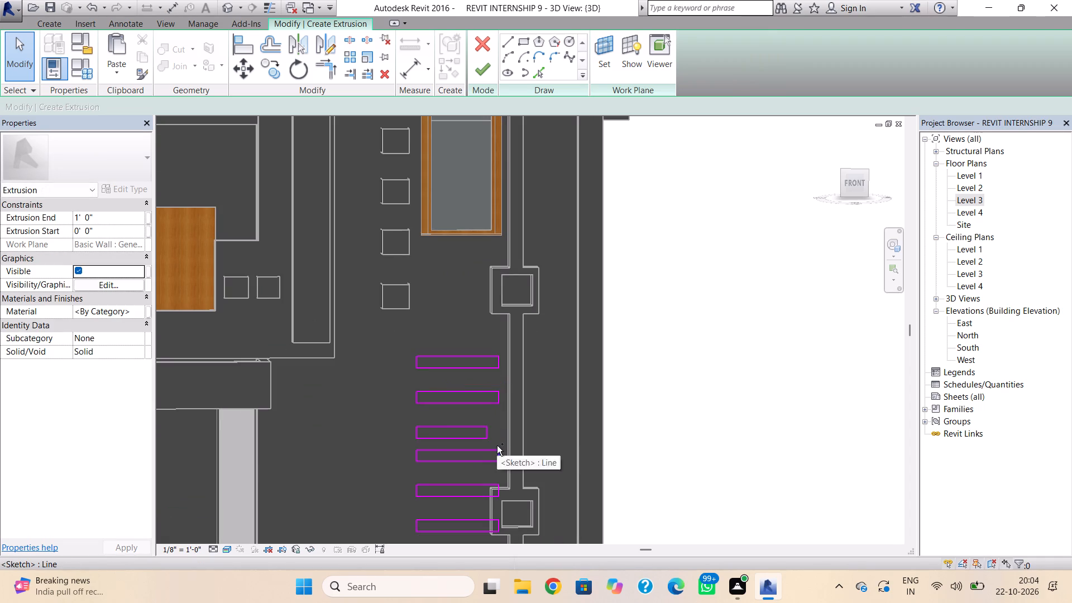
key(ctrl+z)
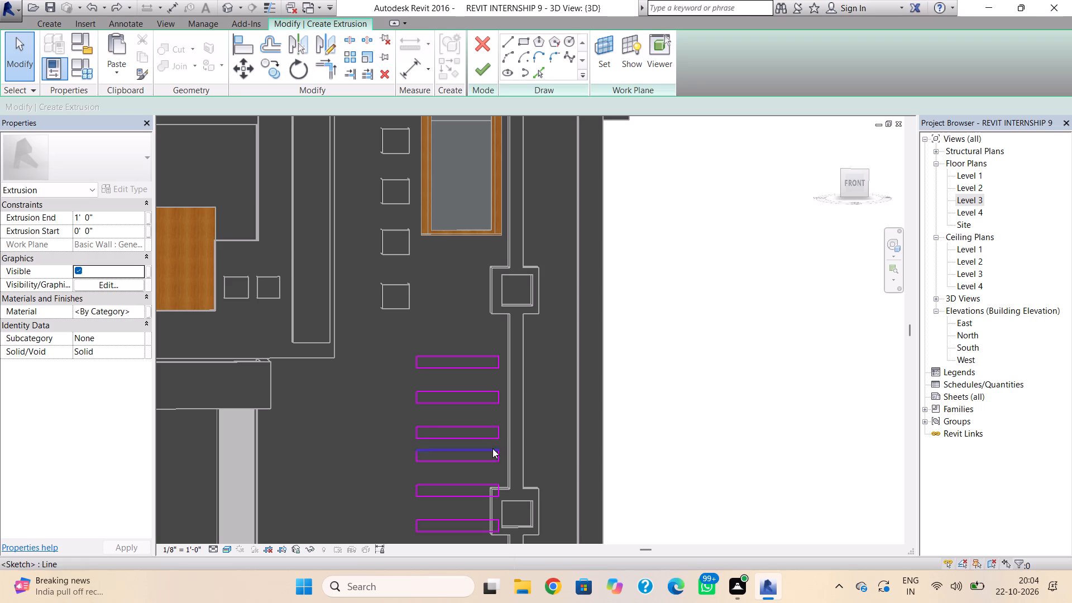
Move all four lines of the column's fourth rectangle slightly down, widening the gap beneath the third rectangle.
click(492, 448)
ctrl+click(417, 456)
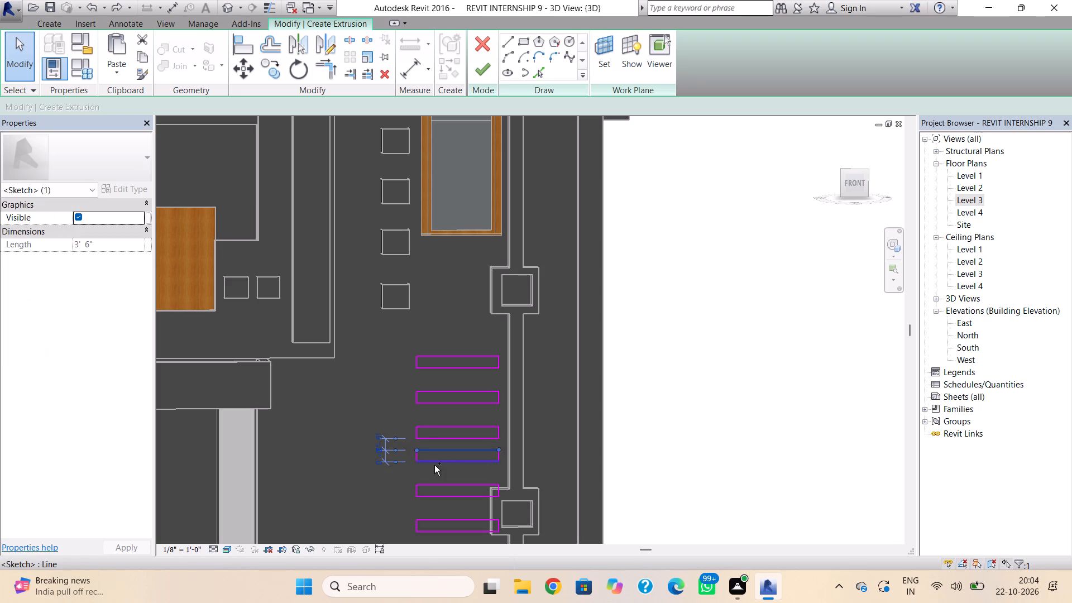
scroll(418, 456, up, 6)
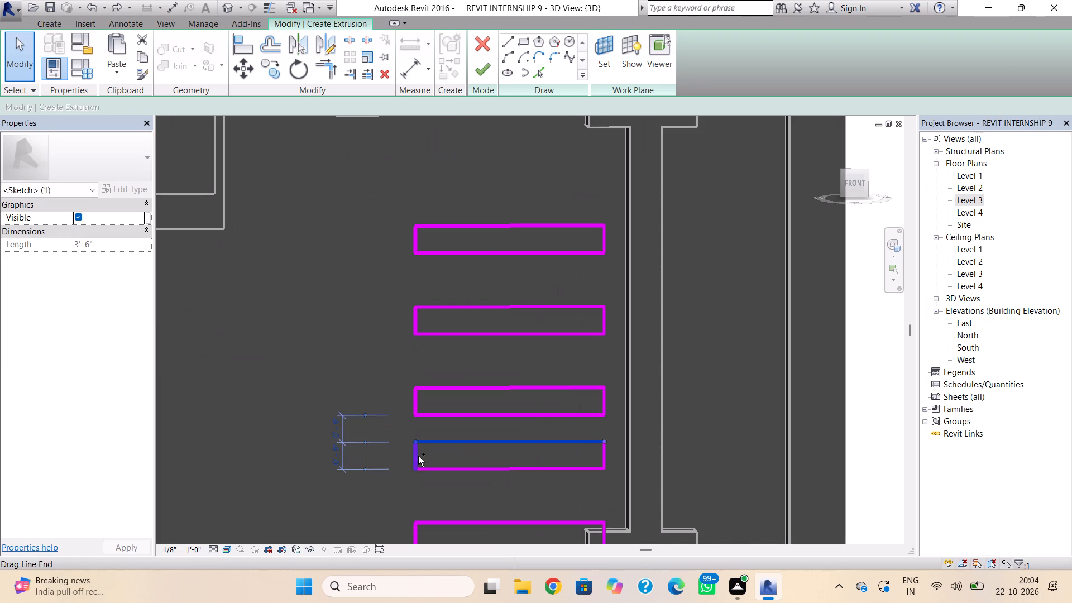
ctrl+click(418, 458)
ctrl+click(429, 472)
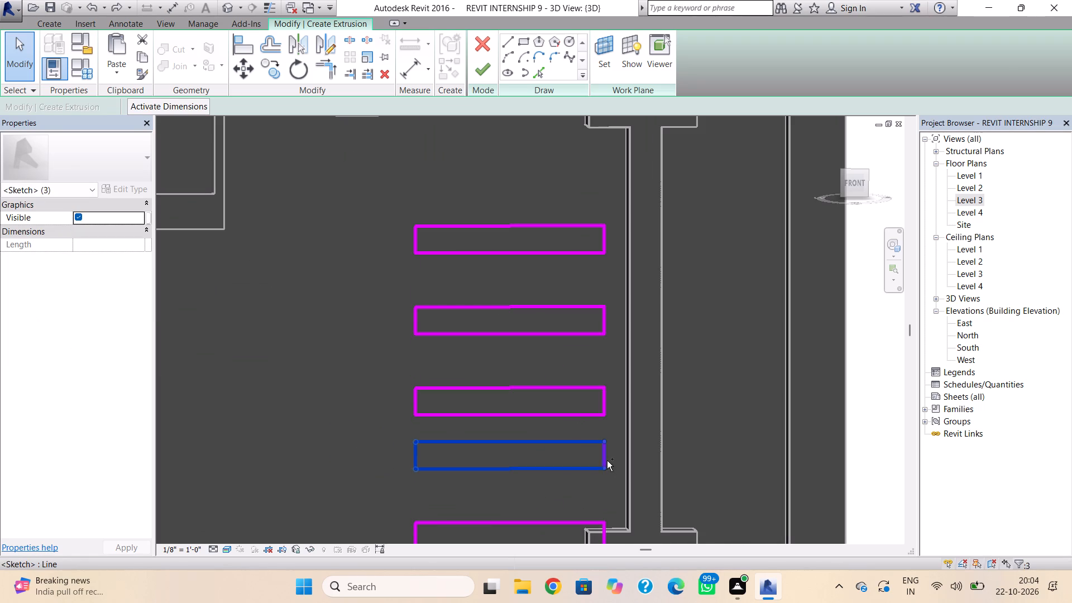
ctrl+click(606, 459)
key(Down)
key(Down)
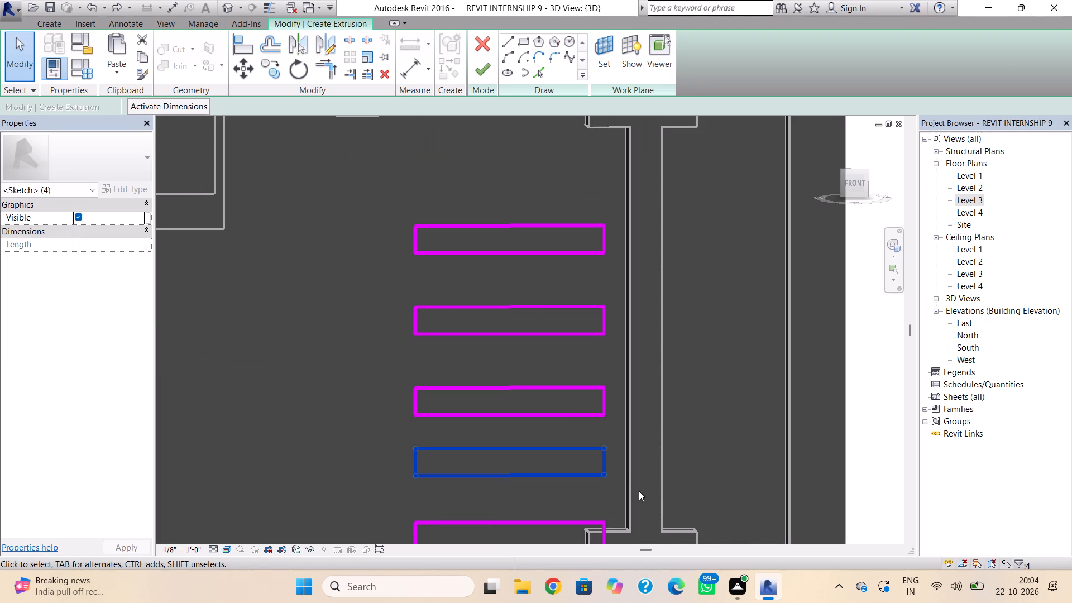
Even out the column's spacing by moving the third rectangle slightly up and the topmost rectangle slightly down.
drag(605, 375, 603, 414)
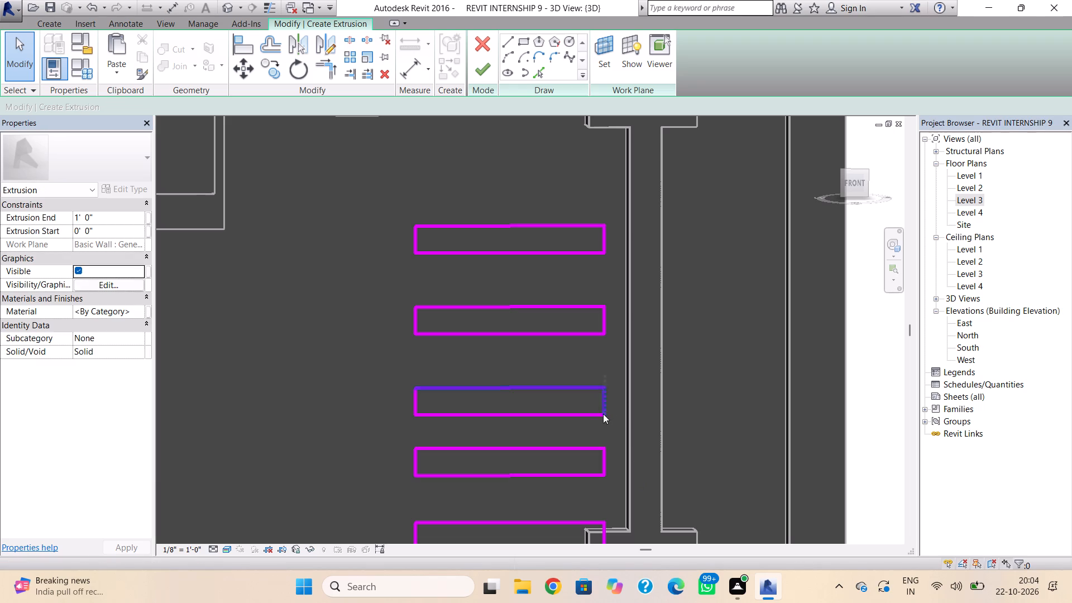
drag(603, 414, 401, 429)
key(Up)
key(Up)
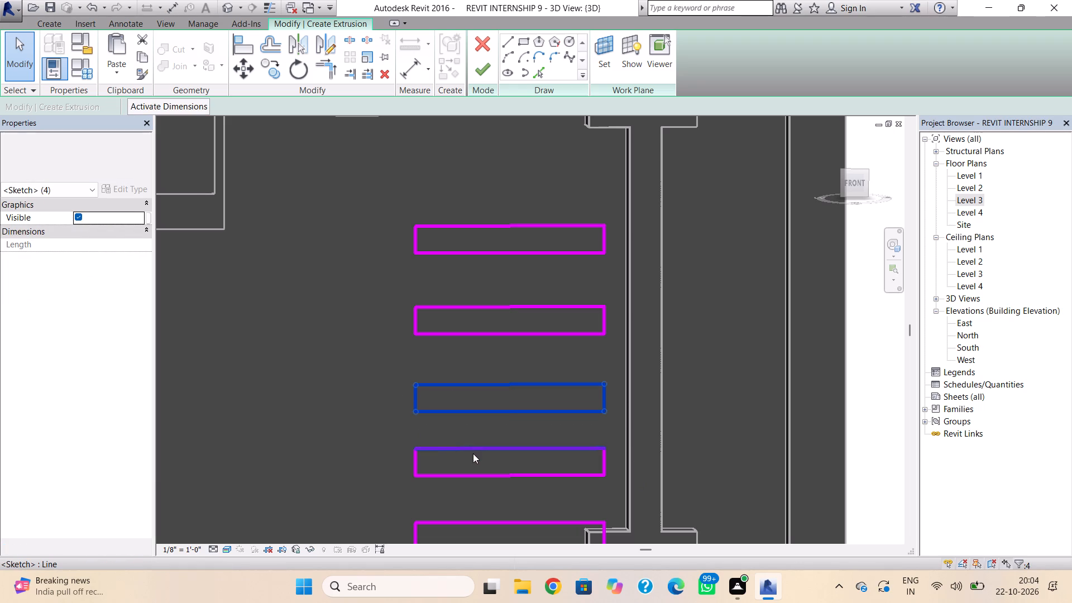
drag(618, 217, 421, 276)
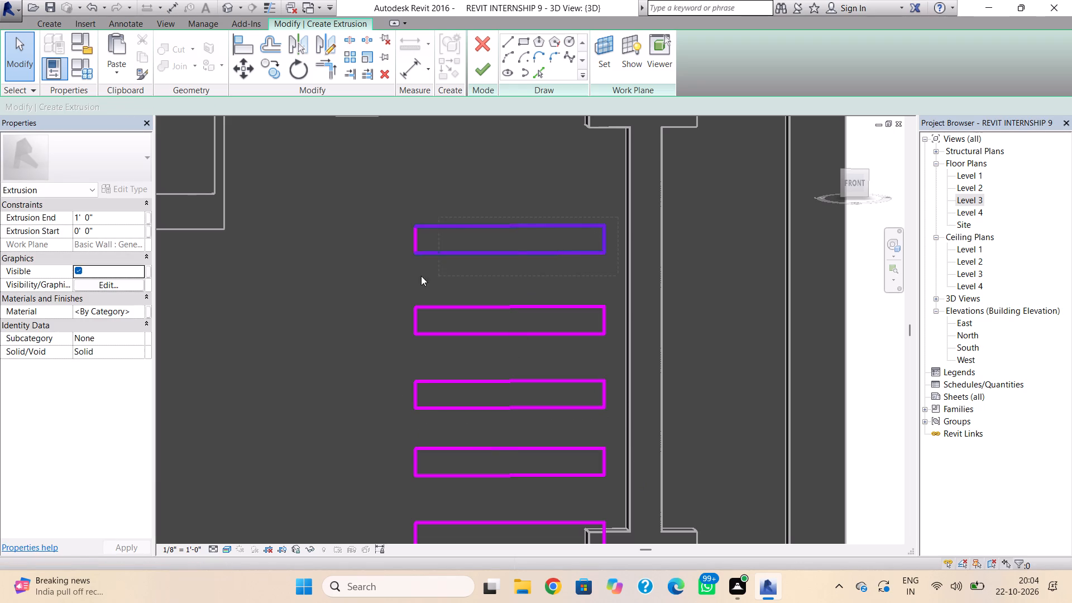
drag(421, 276, 401, 275)
key(Down)
key(Down)
scroll(492, 345, down, 4)
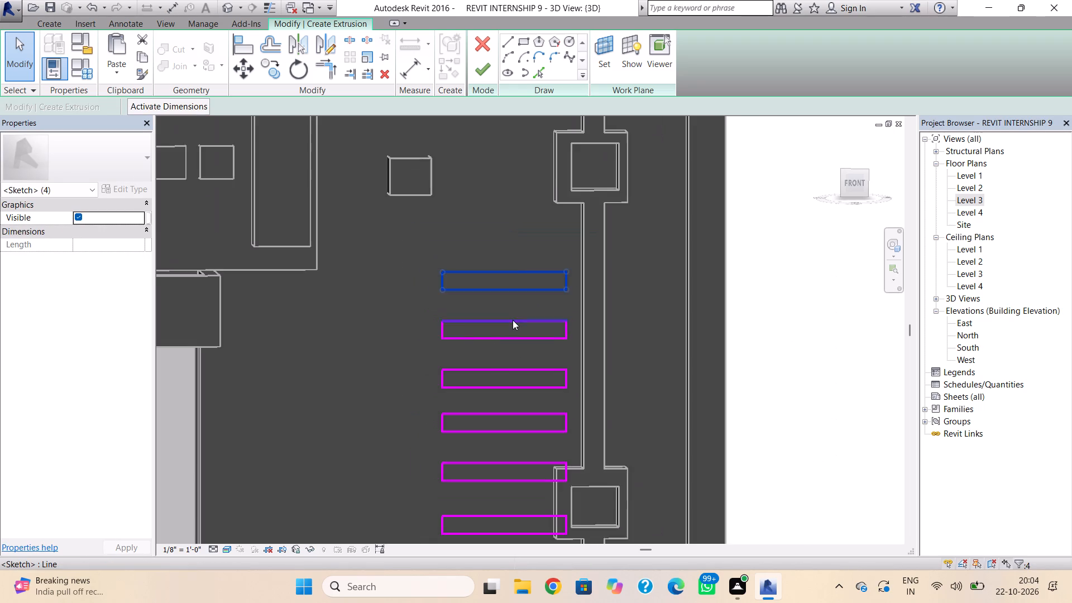
scroll(513, 320, down, 2)
middle_drag(512, 339, 505, 310)
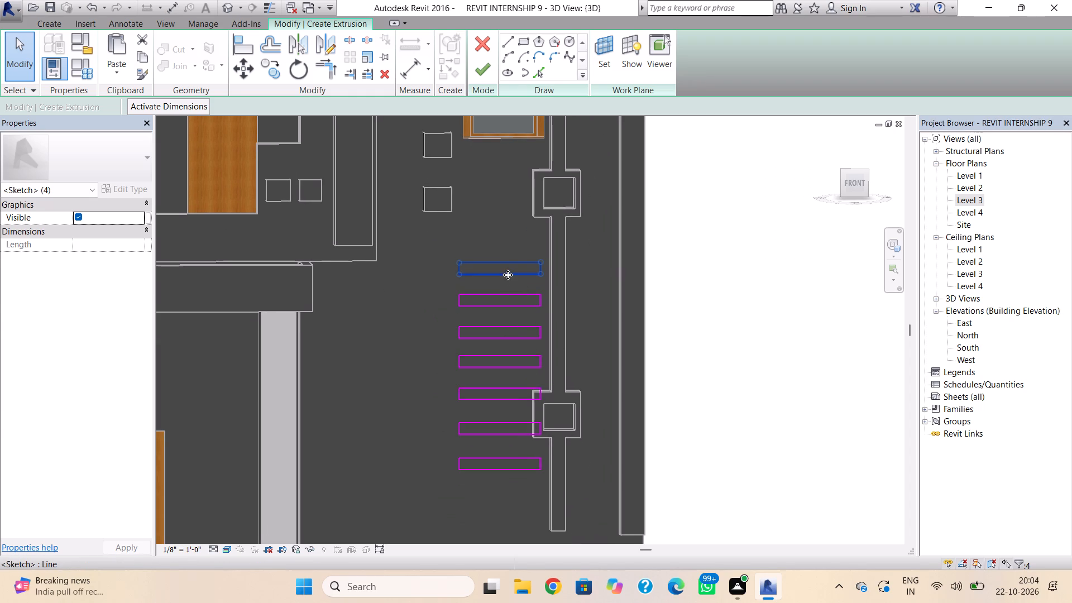
key(Escape)
key(Escape)
Select all seven sketched rectangles and shift them together sideways, clear of the vertical strip's lower square frame.
drag(533, 245, 478, 420)
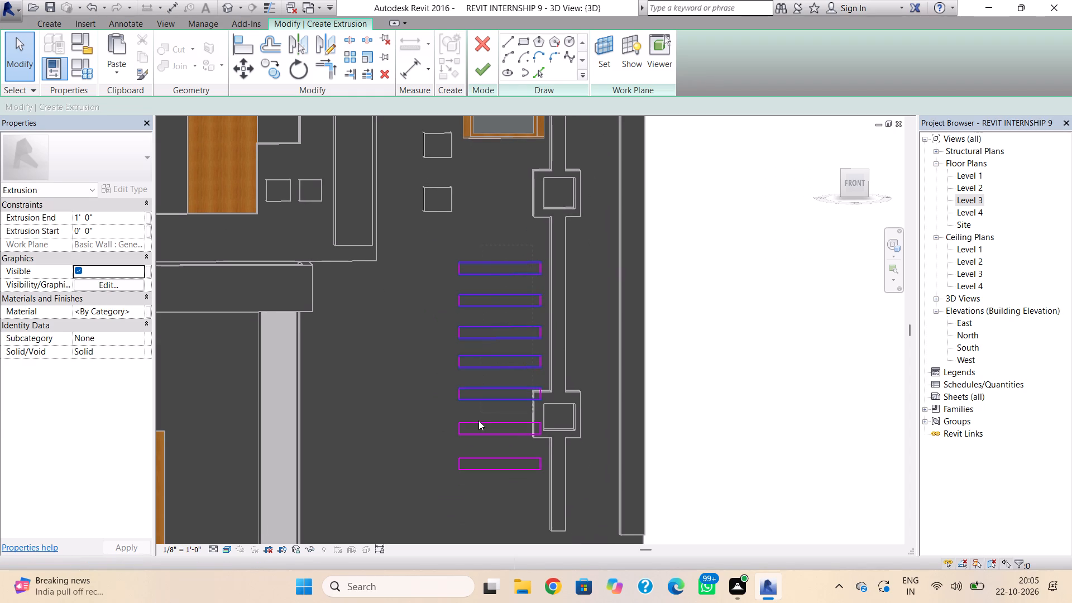
drag(478, 420, 432, 494)
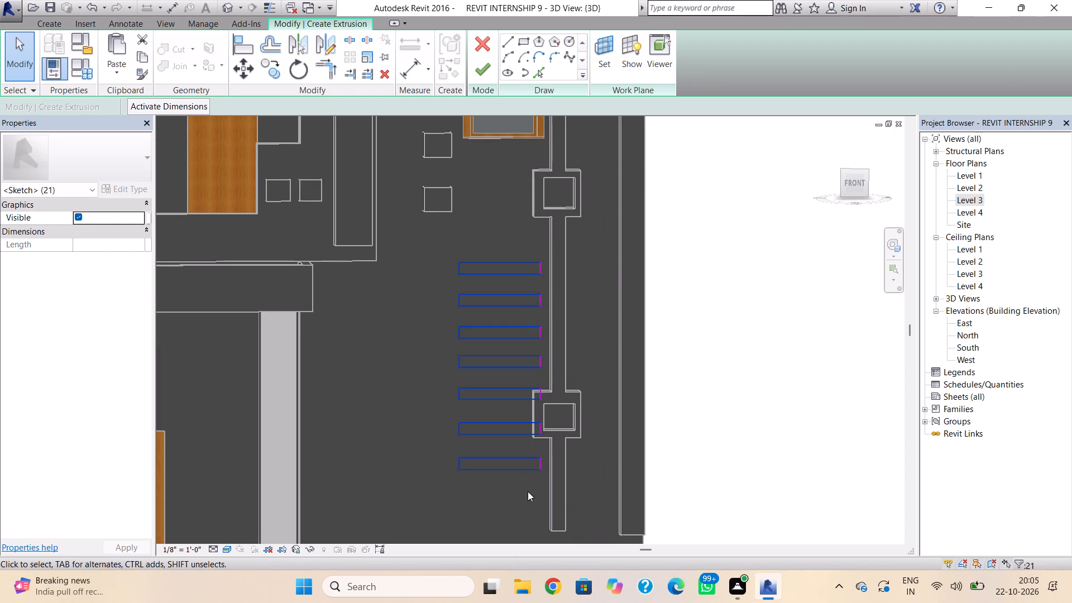
ctrl+scroll(544, 470, up, 4)
scroll(543, 468, up, 6)
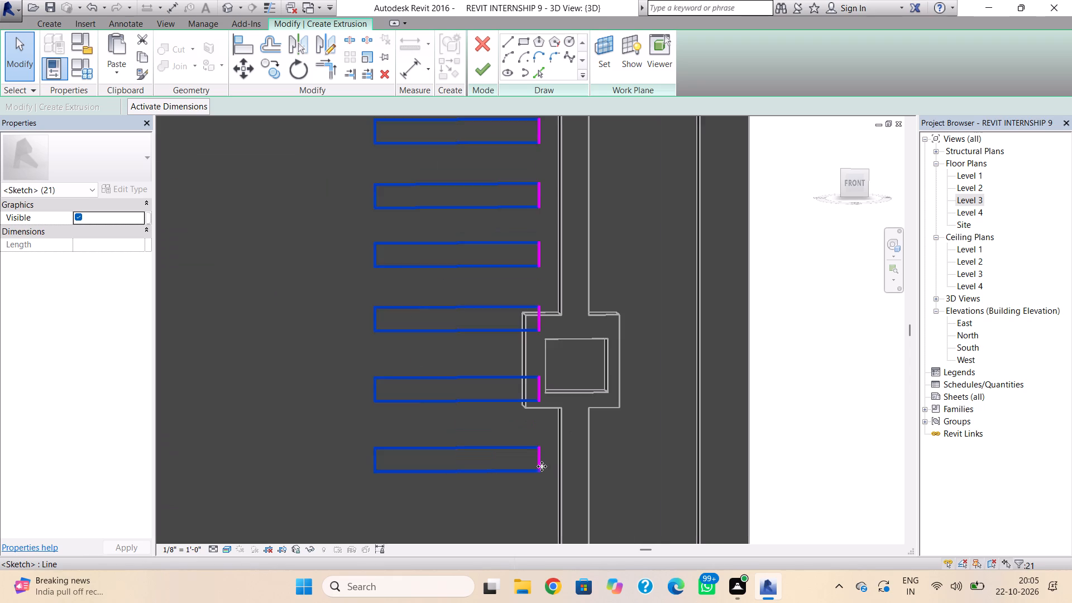
ctrl+click(539, 461)
ctrl+click(539, 377)
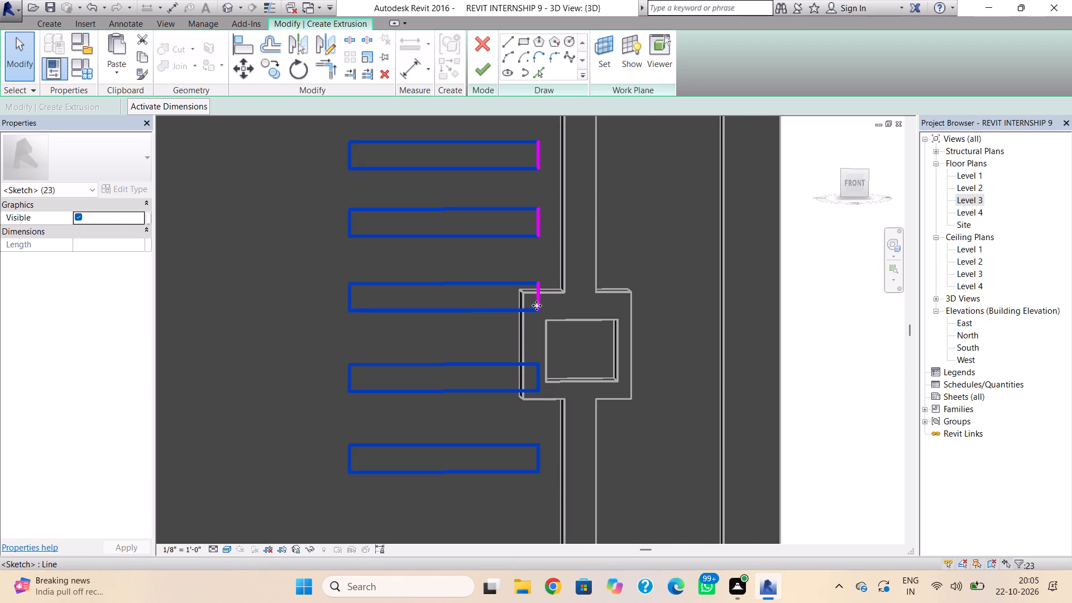
ctrl+click(540, 301)
ctrl+click(537, 221)
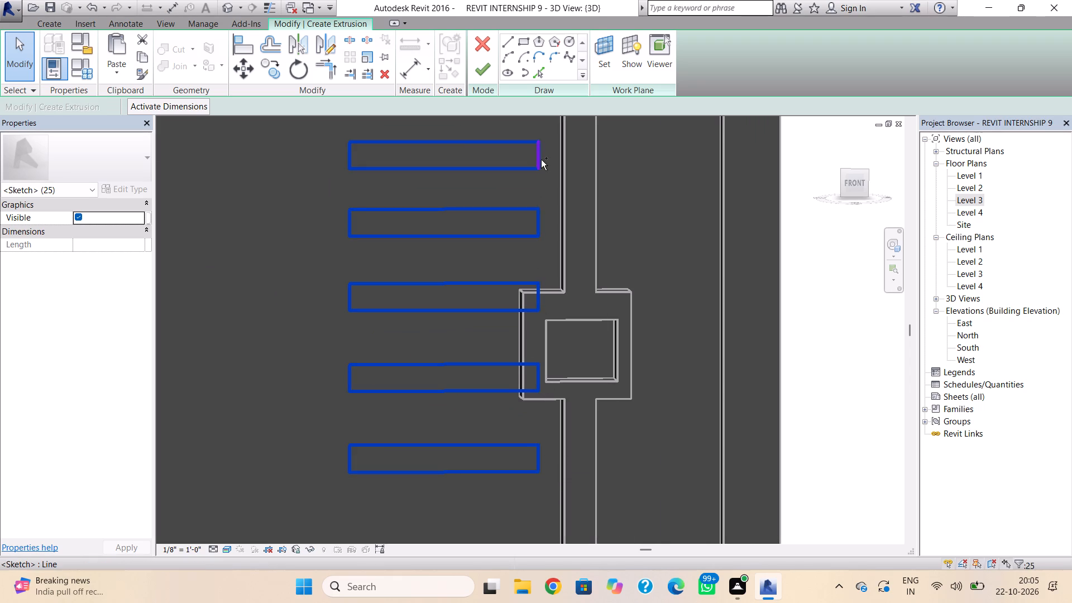
ctrl+click(541, 160)
middle_drag(545, 238, 521, 386)
ctrl+click(514, 233)
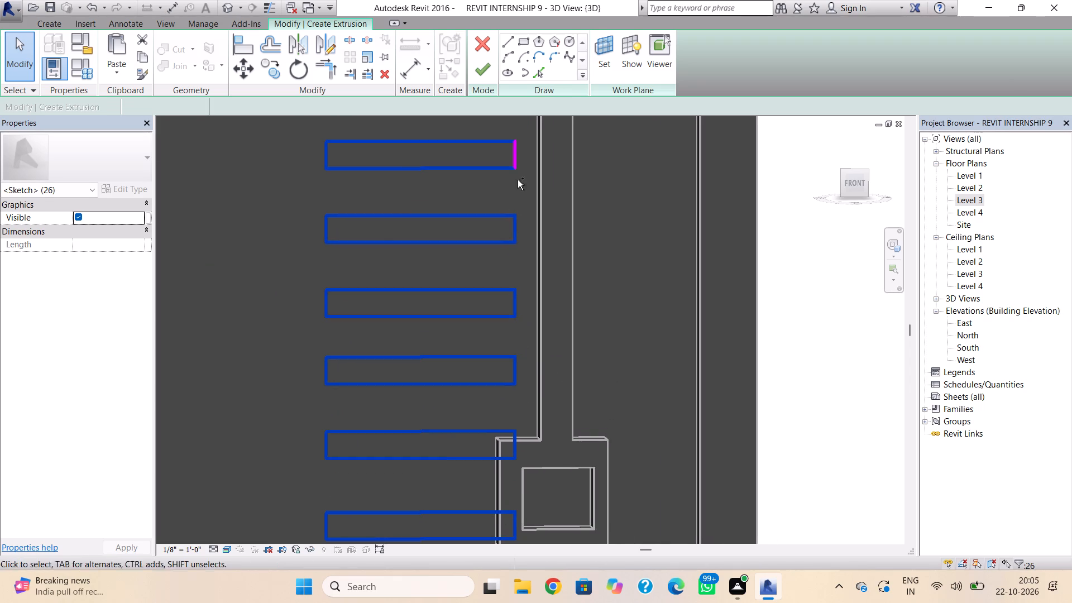
ctrl+click(518, 161)
scroll(506, 333, down, 3)
middle_drag(496, 380, 502, 306)
scroll(502, 306, down, 1)
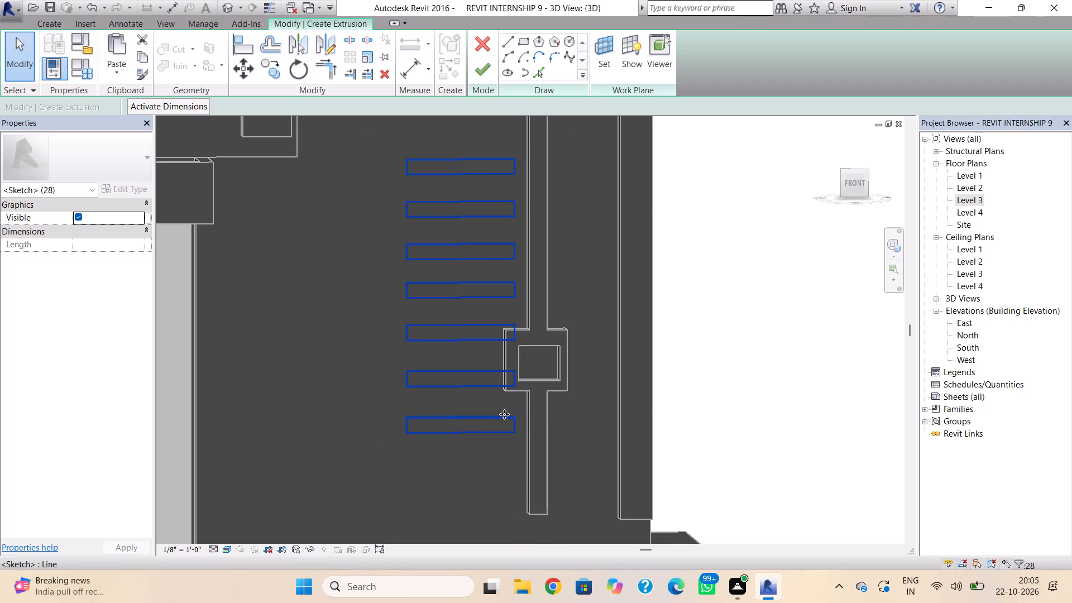
key(Left)
key(Left)
key(Left)
key(Left)
key(Left)
key(Left)
key(Left)
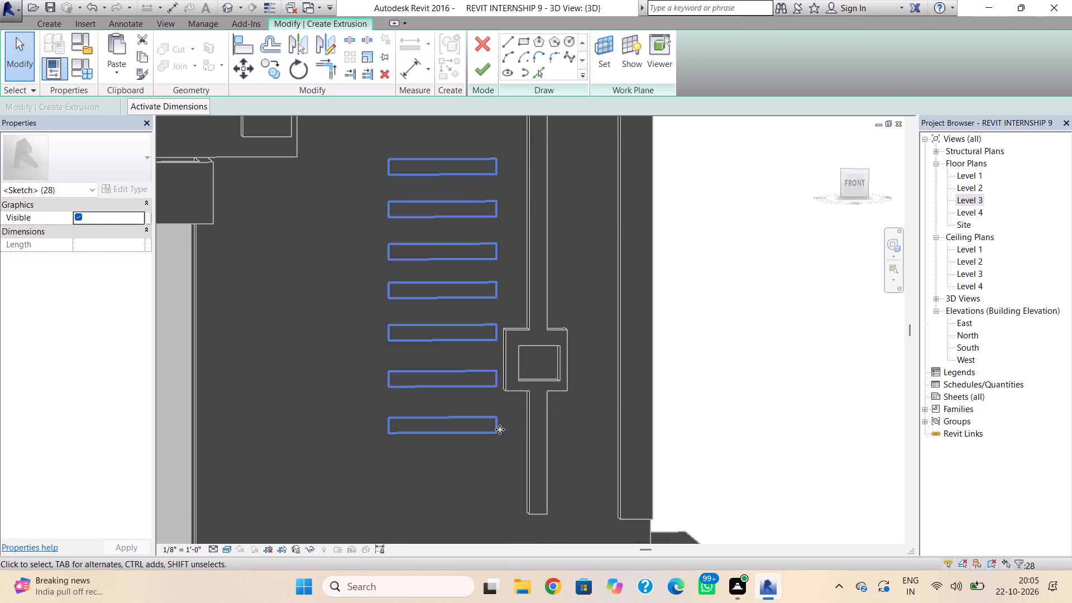
key(Left)
scroll(500, 429, down, 8)
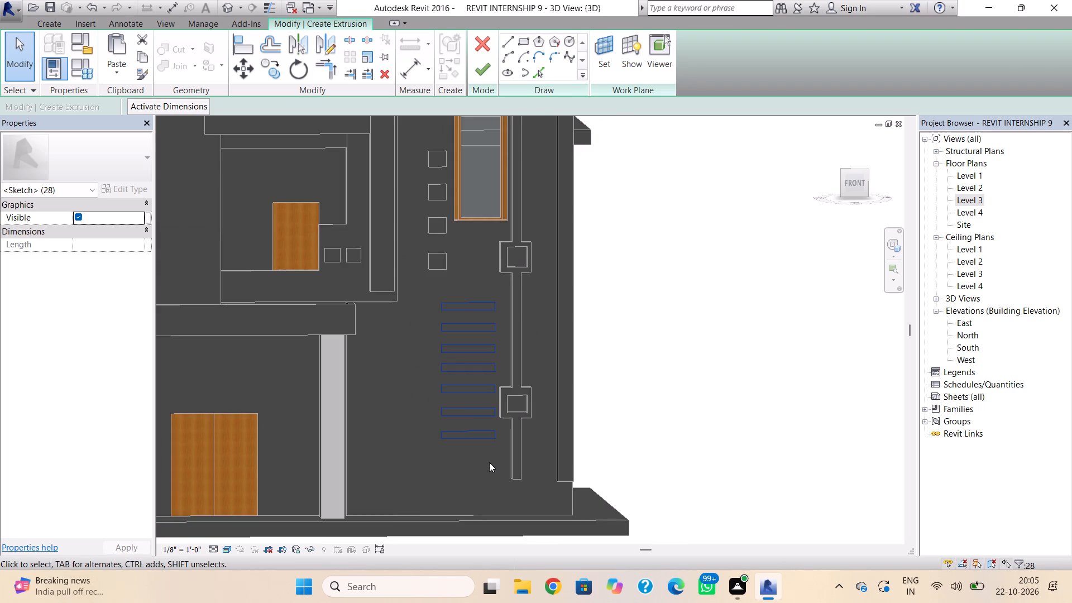
click(480, 242)
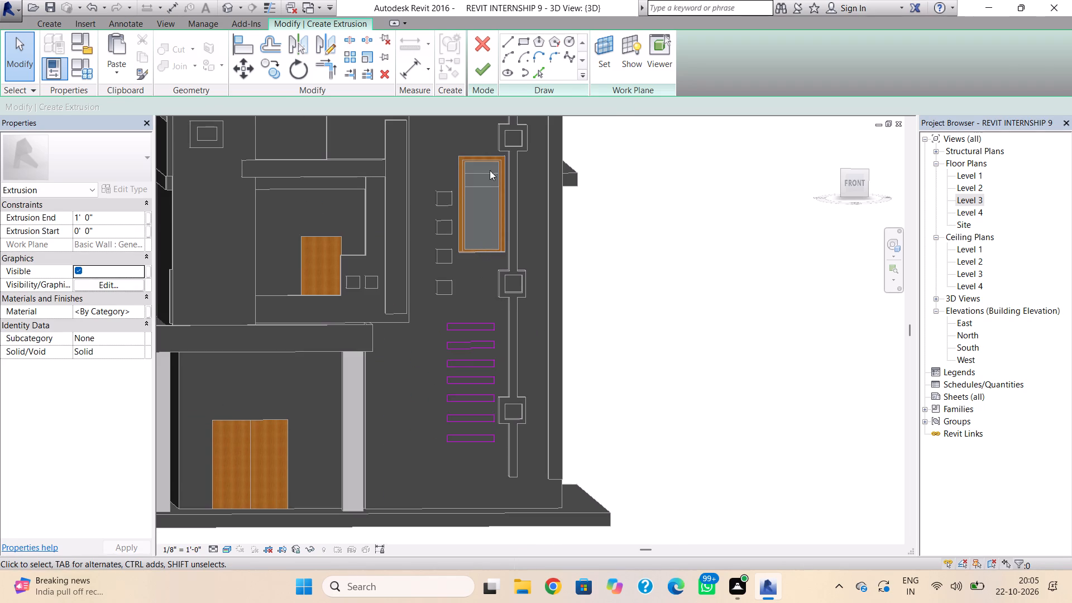
Finish the extrusion of the seven strips and complete the in-place wall model.
click(480, 70)
click(474, 257)
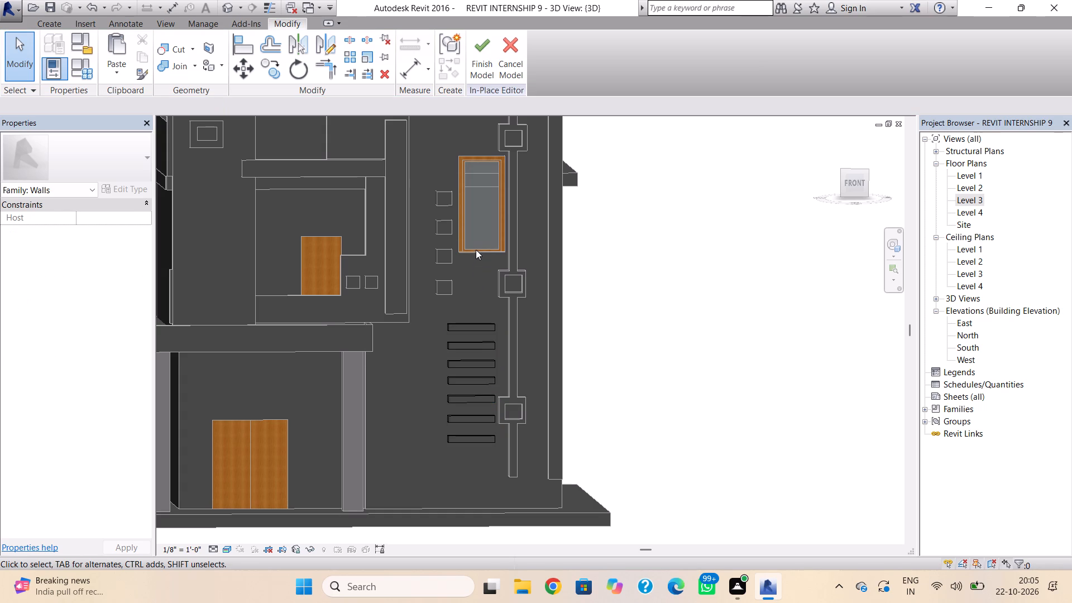
click(476, 250)
click(477, 247)
click(491, 63)
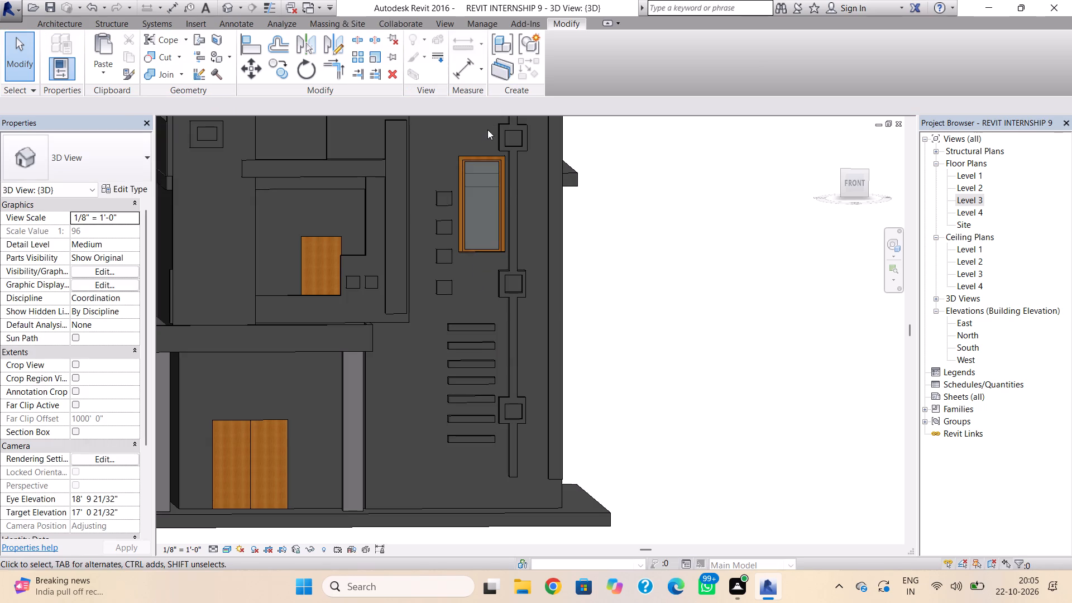
Lower the tall wall's Fixed with Trim window to a sill height of about 6' 2 1/2".
click(482, 248)
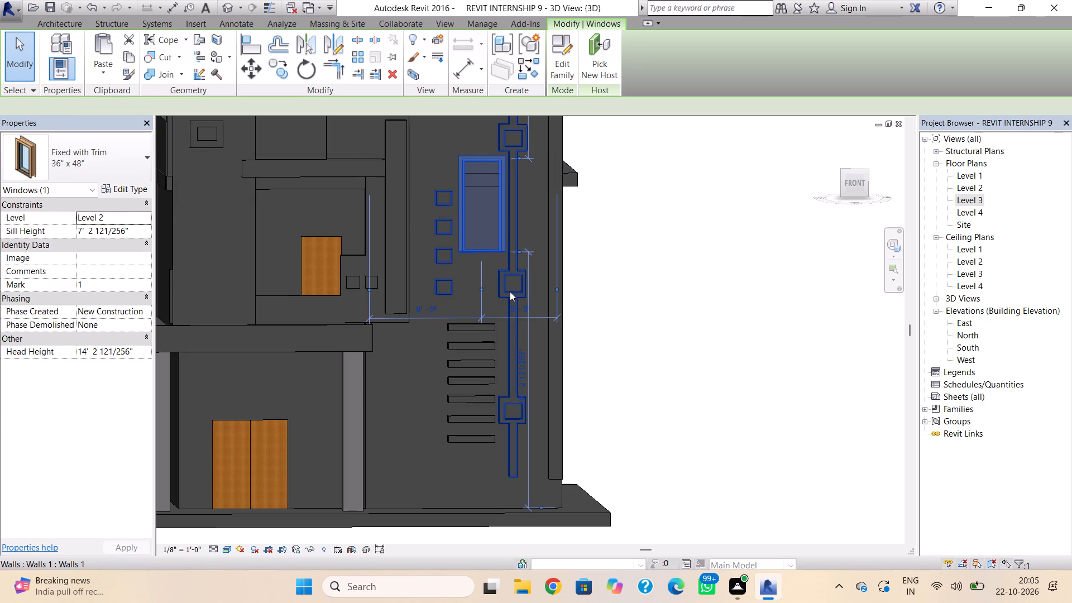
key(Down)
key(Down)
key(Down)
key(Down)
key(Down)
key(Down)
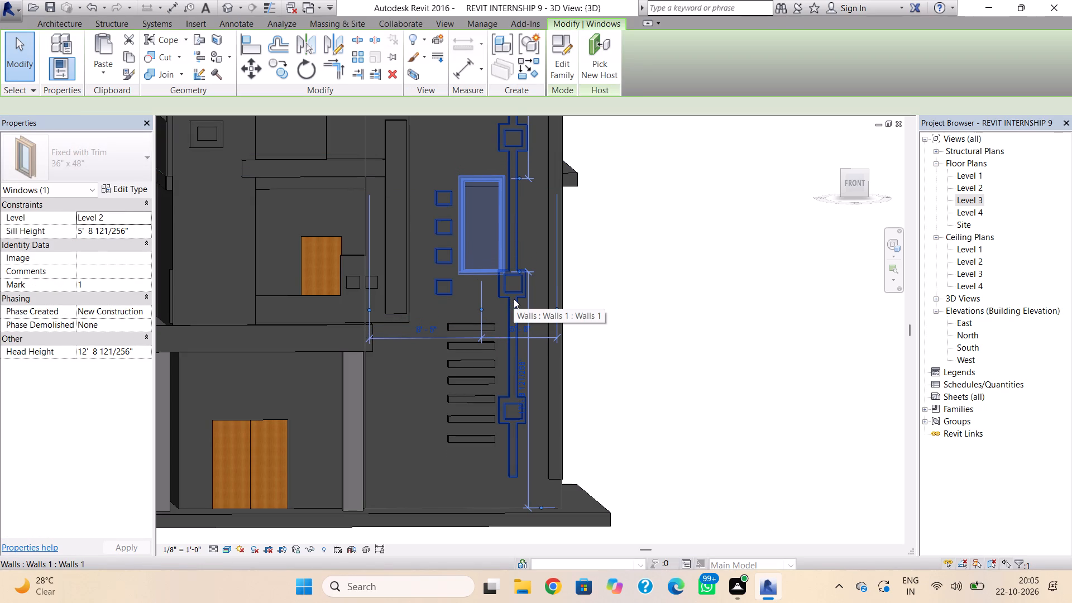
key(Up)
key(Up)
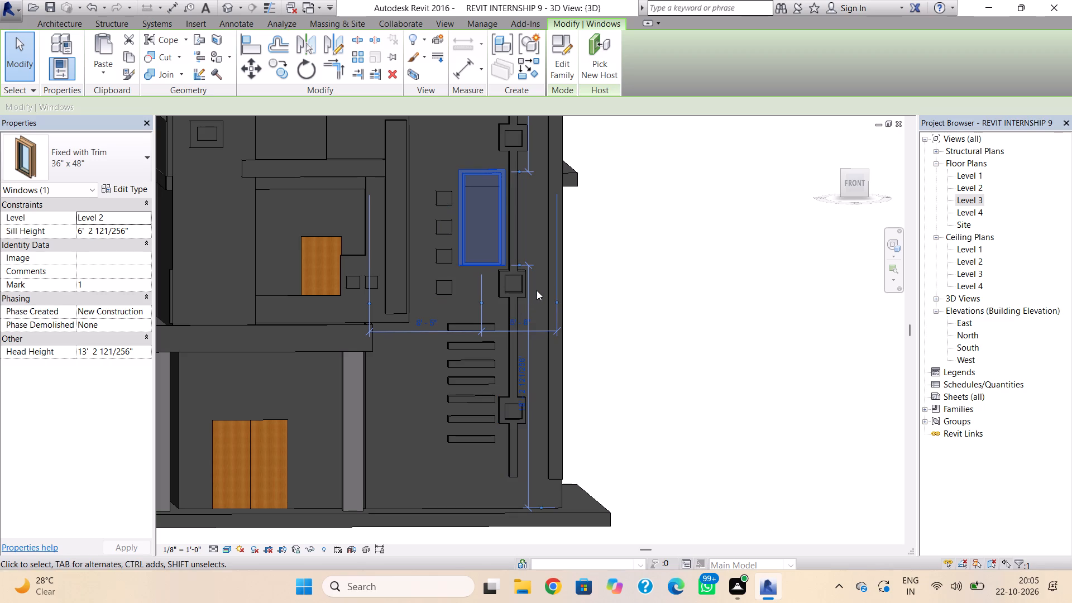
key(Escape)
Raise the bottom edge of the narrow Generic - 5" front wall with the square opening to a base offset of about 12' 10 3/8".
scroll(535, 293, down, 2)
middle_drag(531, 314, 529, 341)
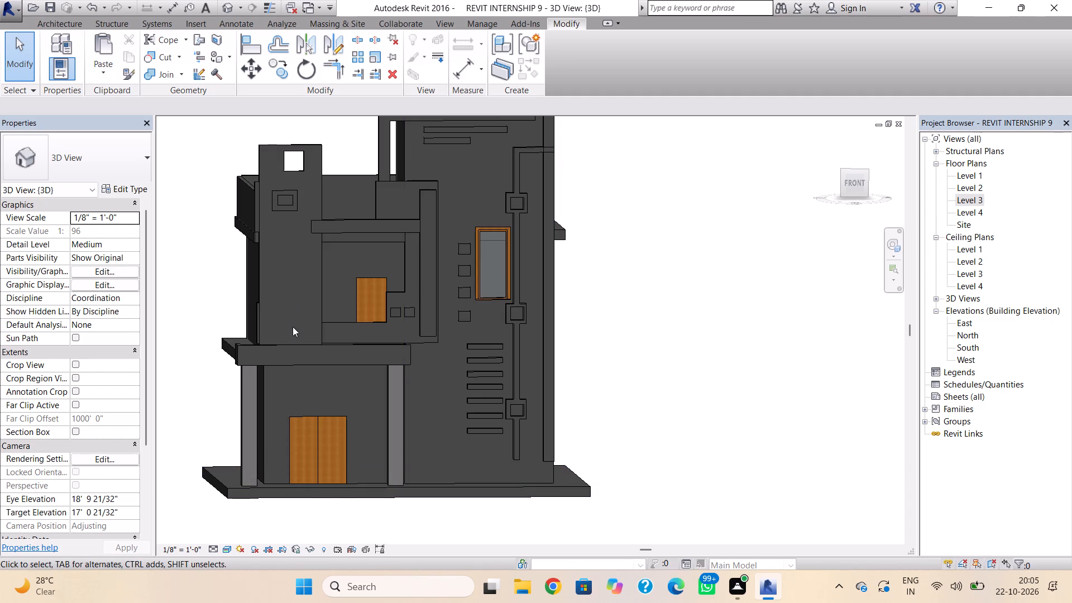
shift+right_drag(292, 335, 368, 368)
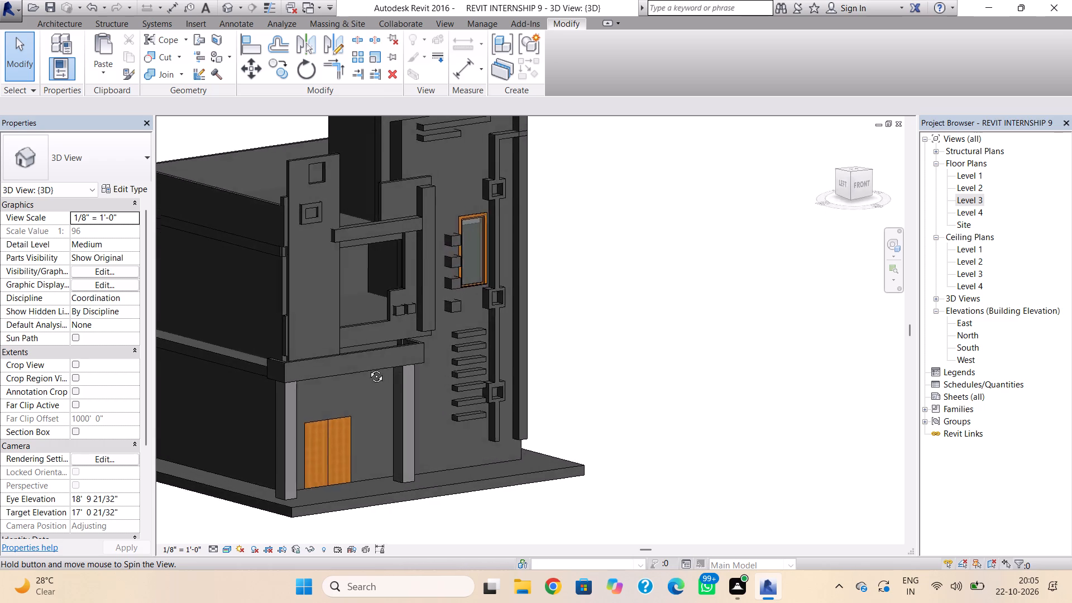
shift+right_drag(368, 368, 297, 377)
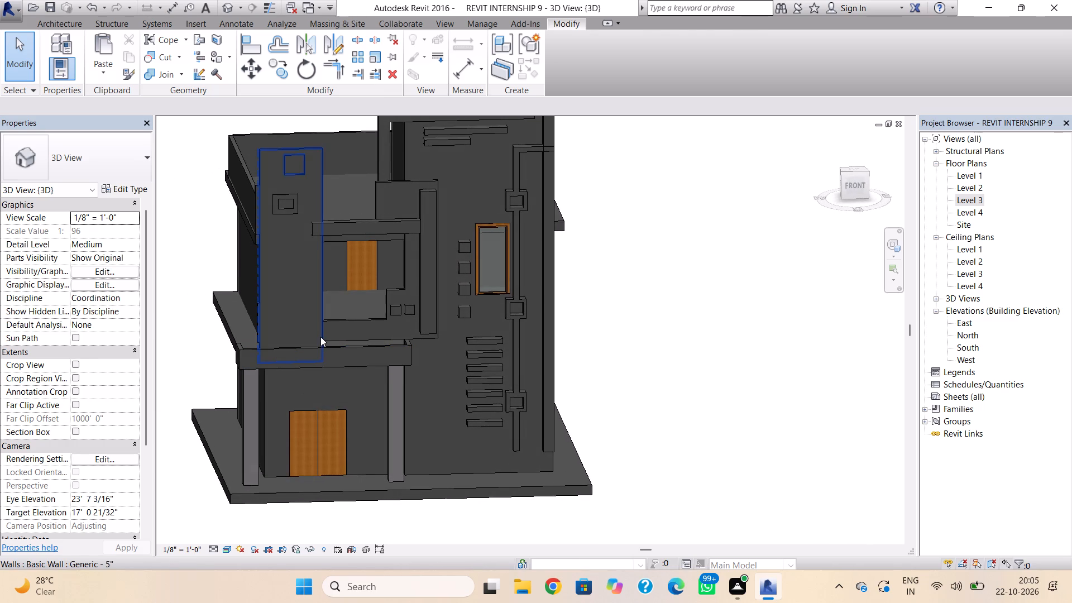
click(320, 337)
drag(286, 363, 292, 221)
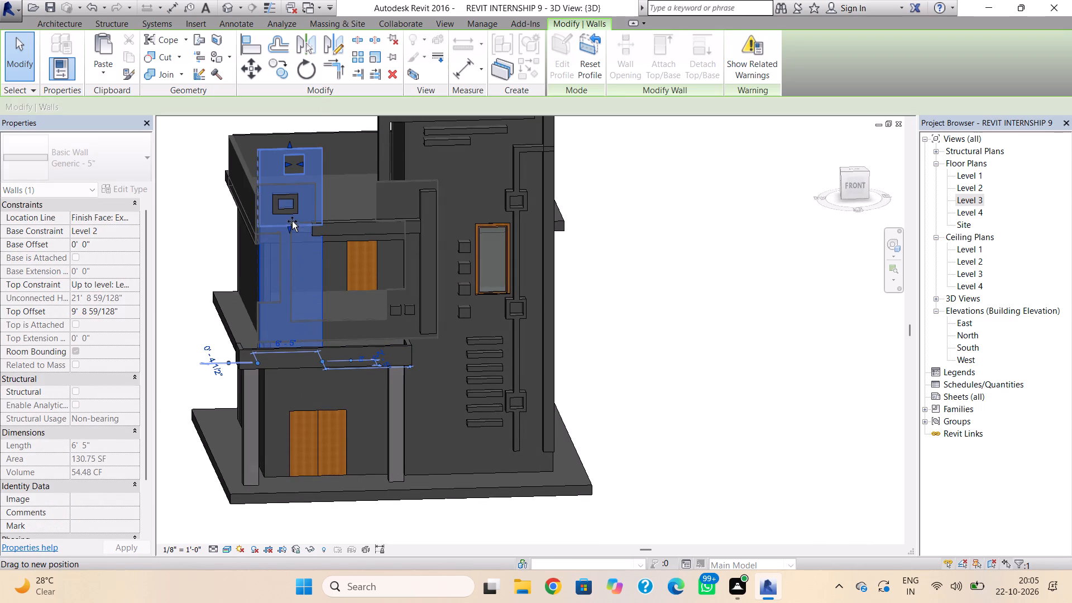
drag(292, 221, 296, 236)
key(Escape)
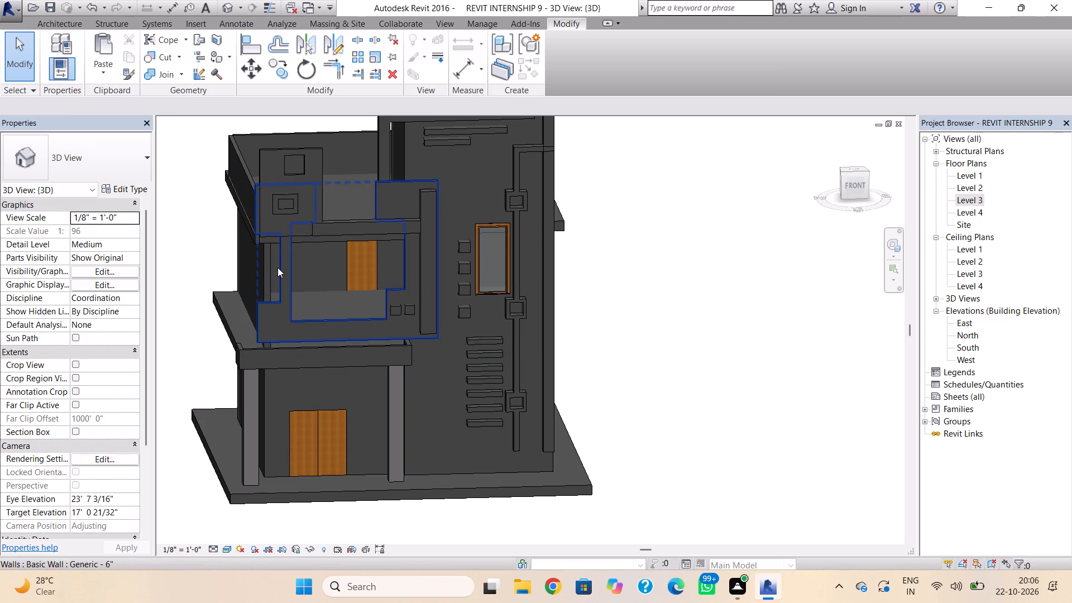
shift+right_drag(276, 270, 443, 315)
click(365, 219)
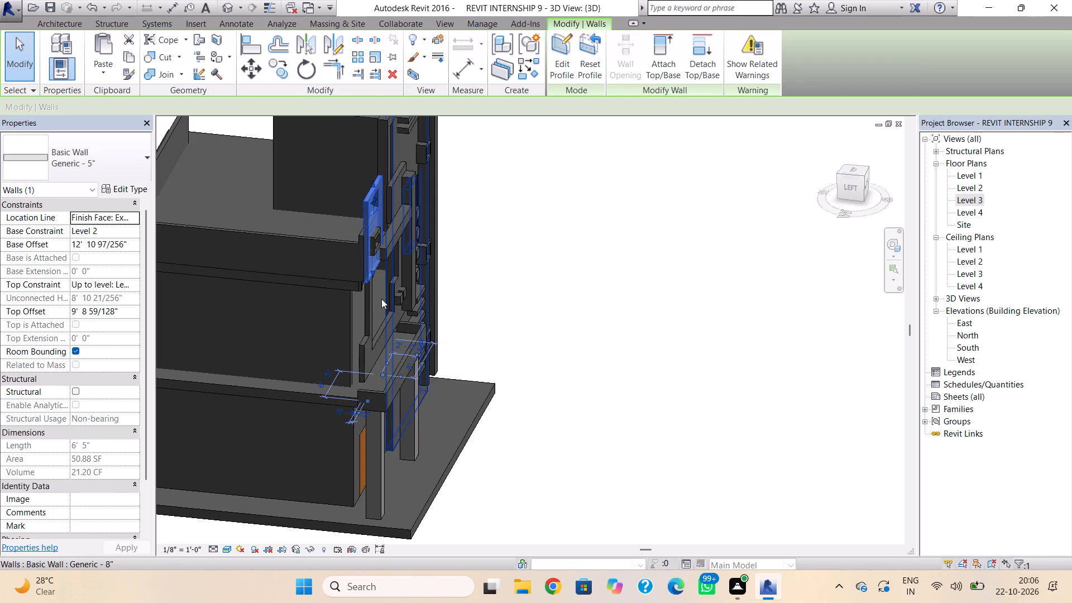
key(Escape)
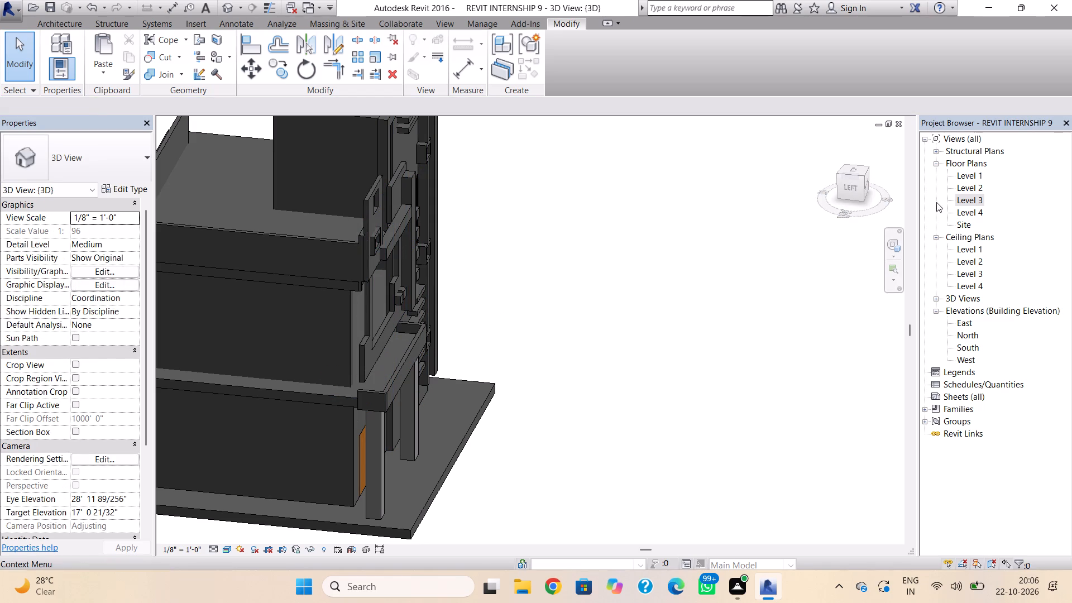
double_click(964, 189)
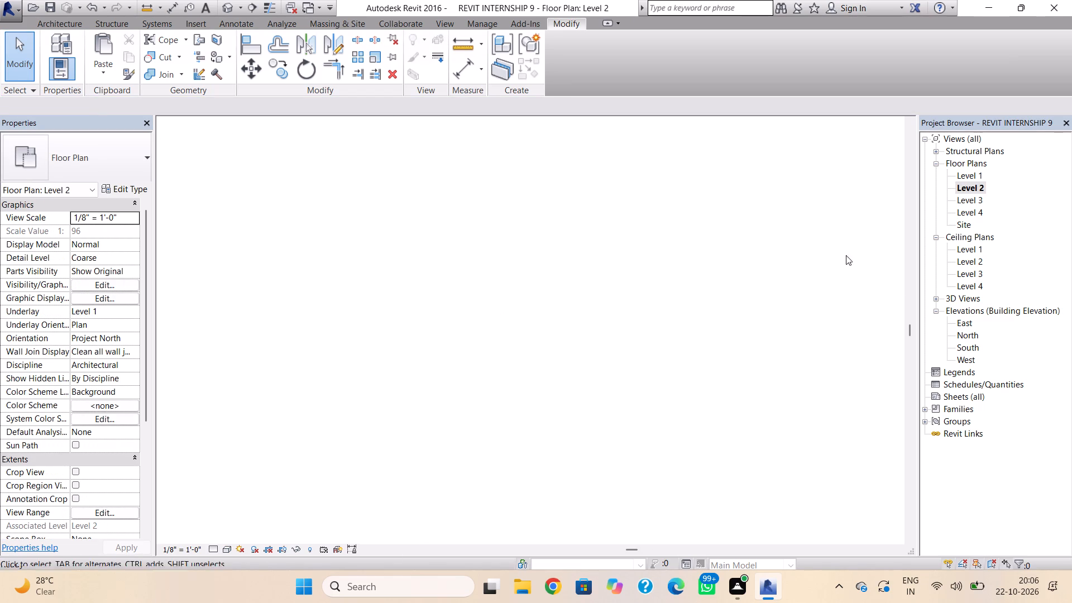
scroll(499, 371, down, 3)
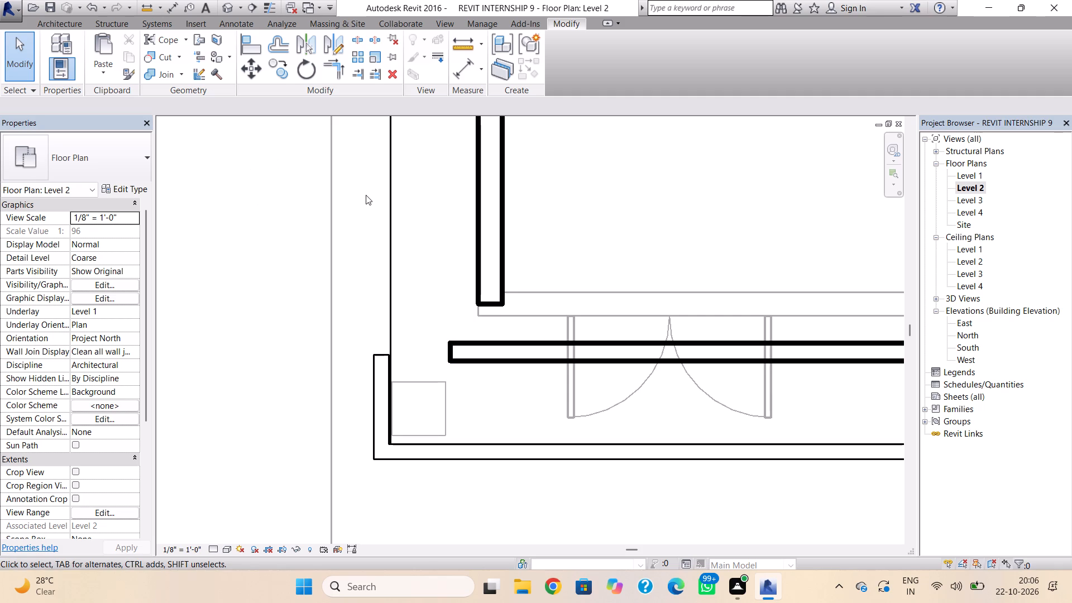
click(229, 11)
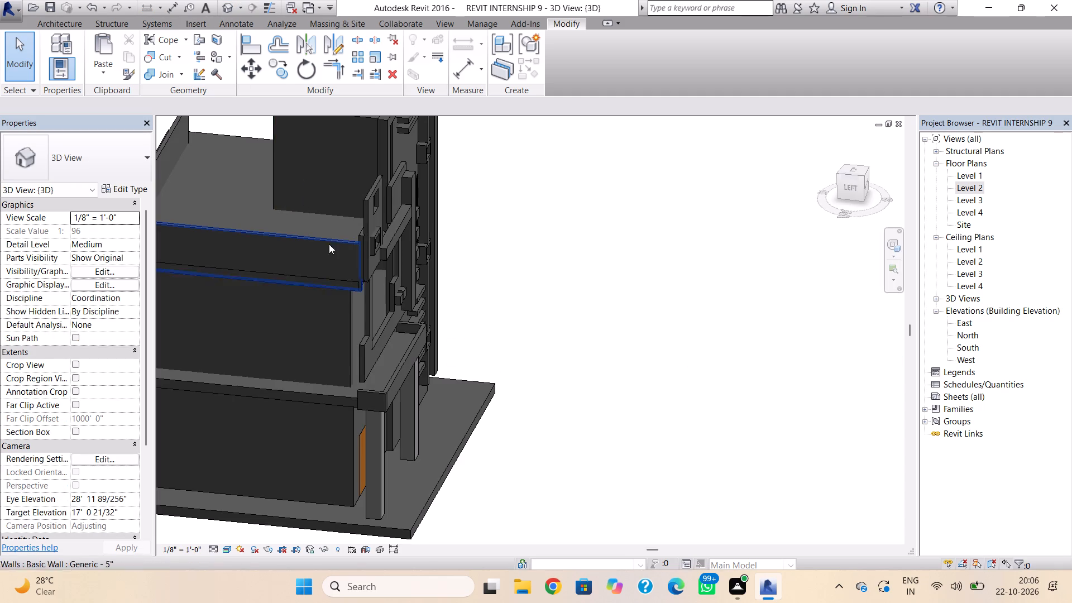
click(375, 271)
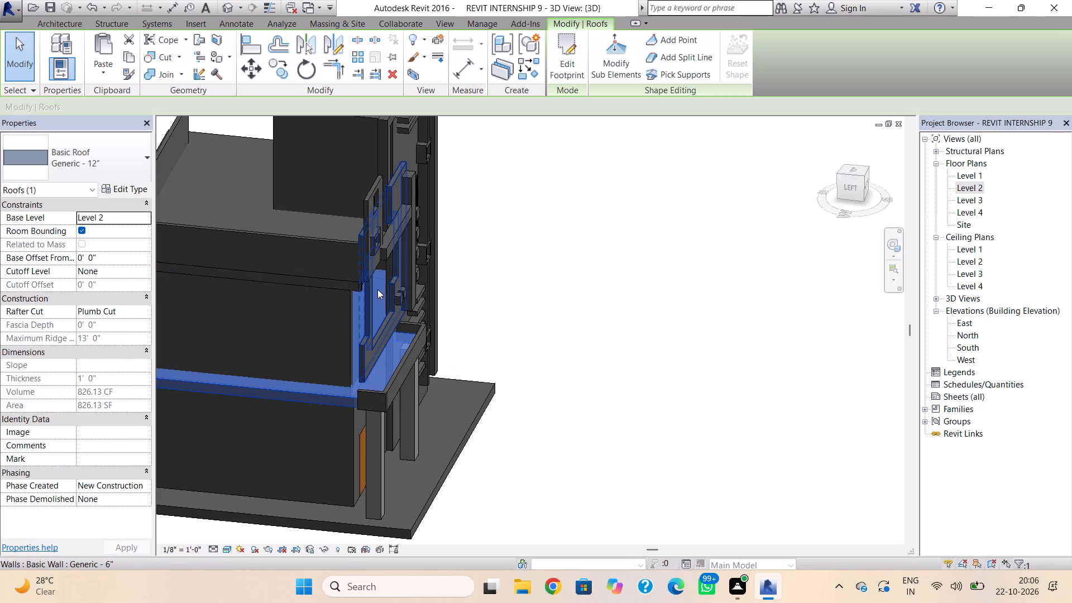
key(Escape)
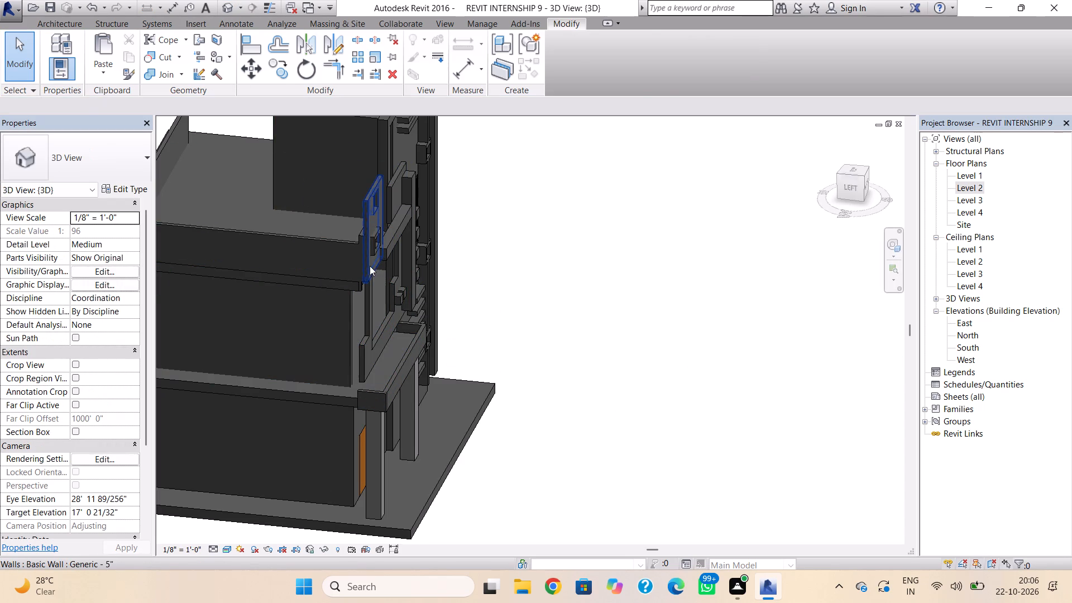
Lower the narrow Generic - 5" wall's base offset to about 1' 0 1/8" and nudge the wall back behind the front frame wall.
click(370, 266)
drag(375, 270, 371, 368)
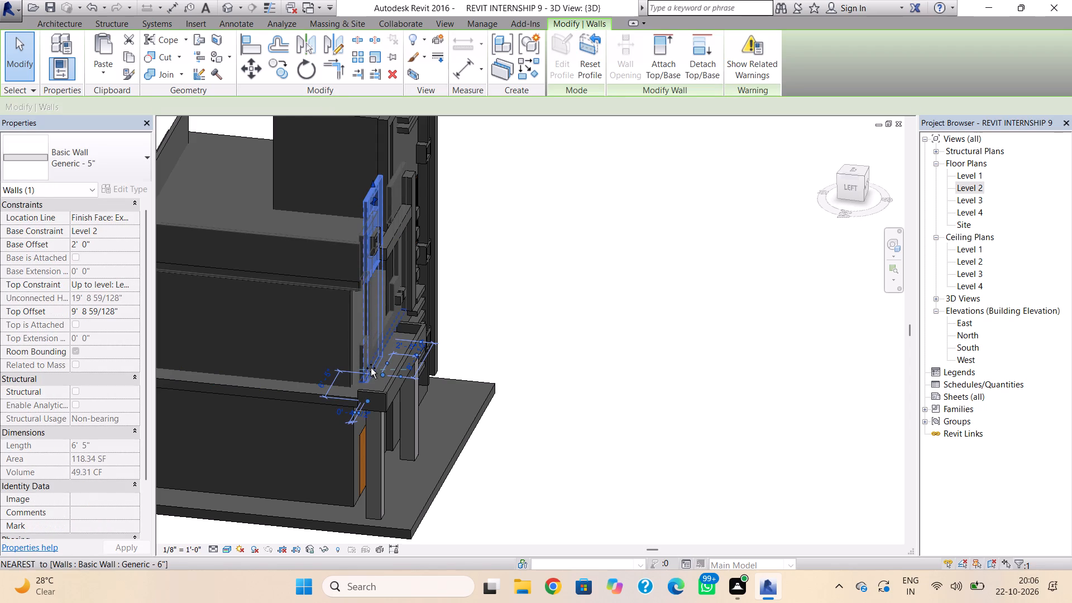
drag(371, 368, 371, 370)
key(Left)
key(Left)
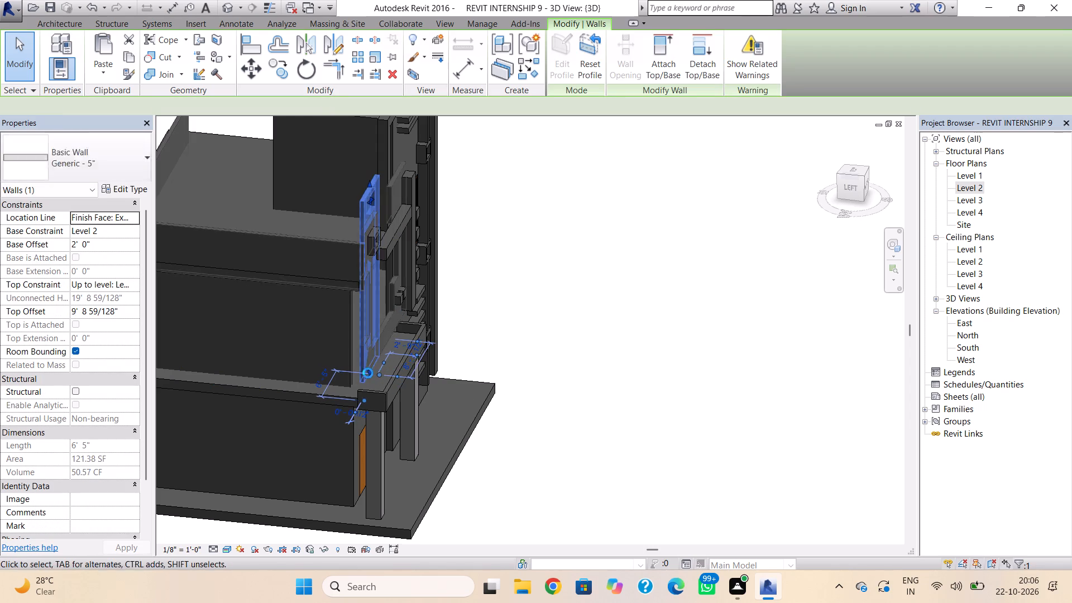
key(Left)
key(Left)
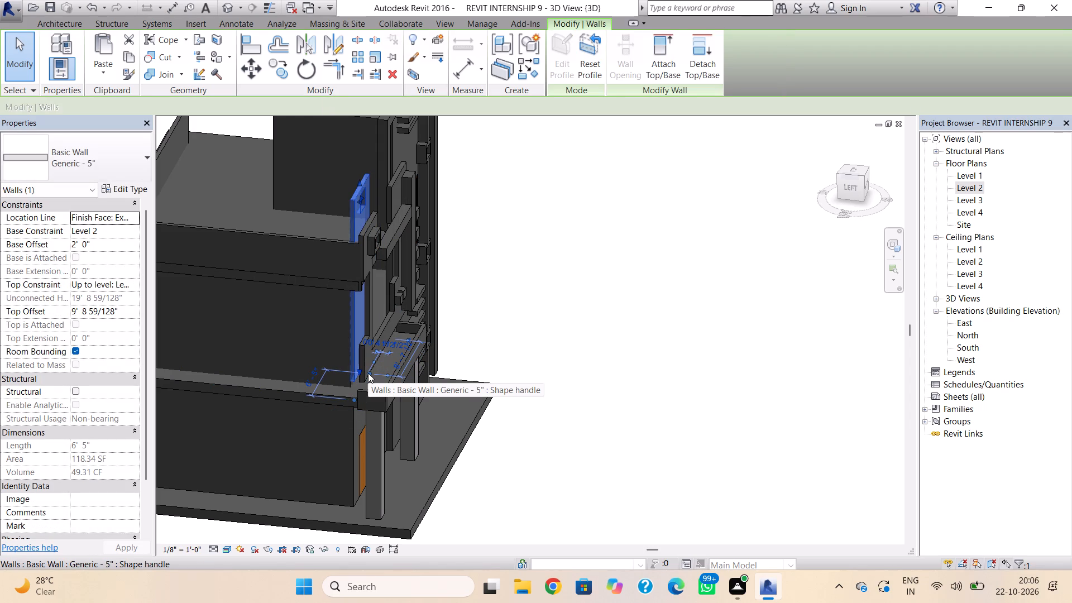
key(Down)
drag(357, 372, 357, 378)
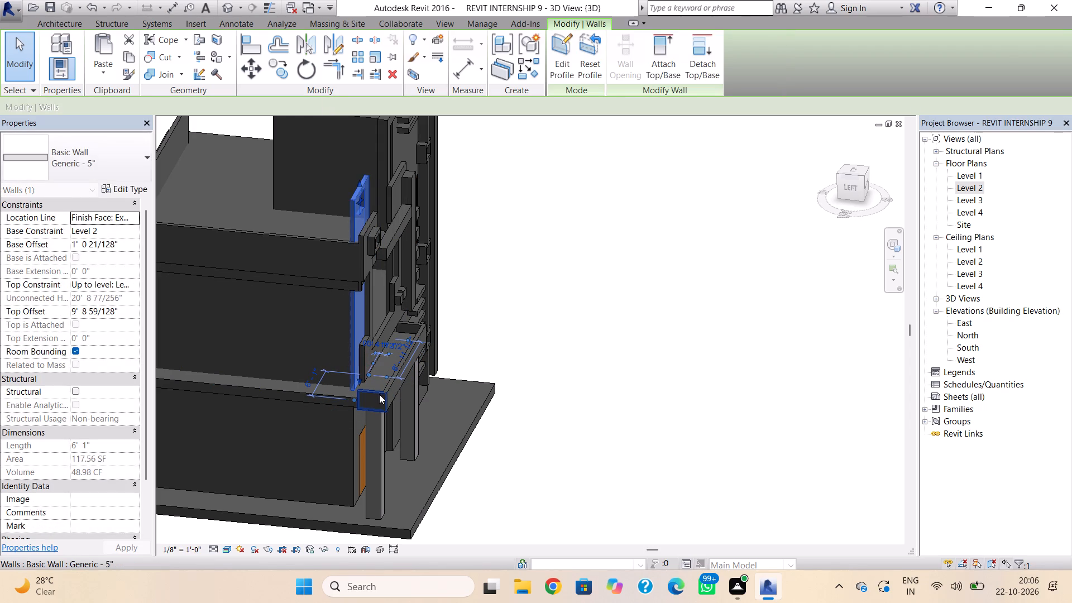
key(Escape)
Nudge the narrow Generic - 5" wall with the square opening farther behind the frame wall, bringing its length to about 5' 1".
shift+right_drag(420, 392, 251, 322)
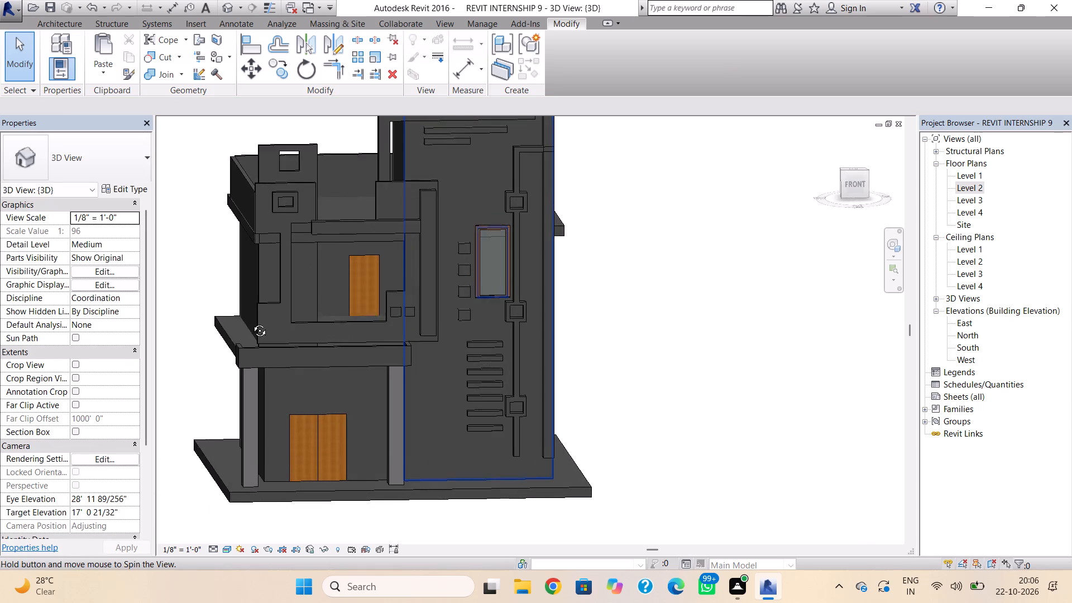
shift+right_drag(251, 322, 251, 322)
click(263, 279)
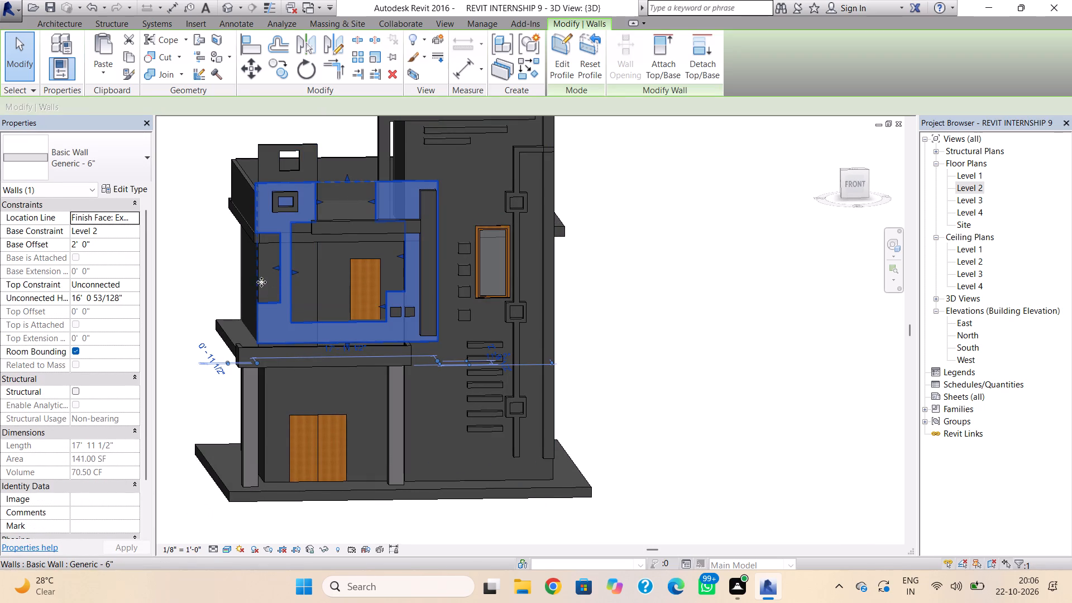
shift+right_drag(251, 318, 390, 342)
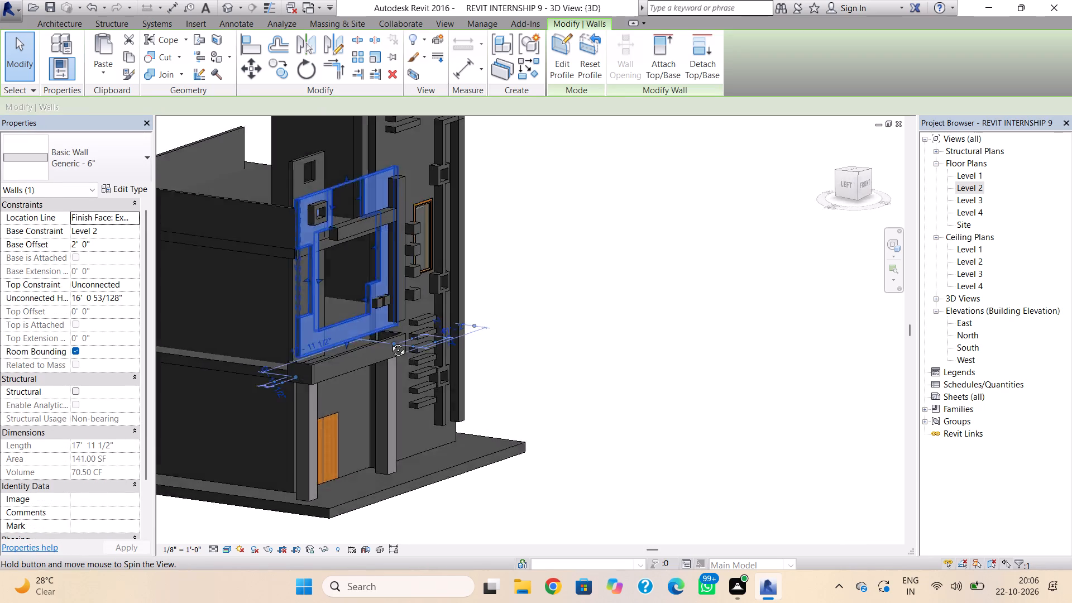
shift+right_drag(390, 342, 417, 347)
key(Escape)
click(315, 195)
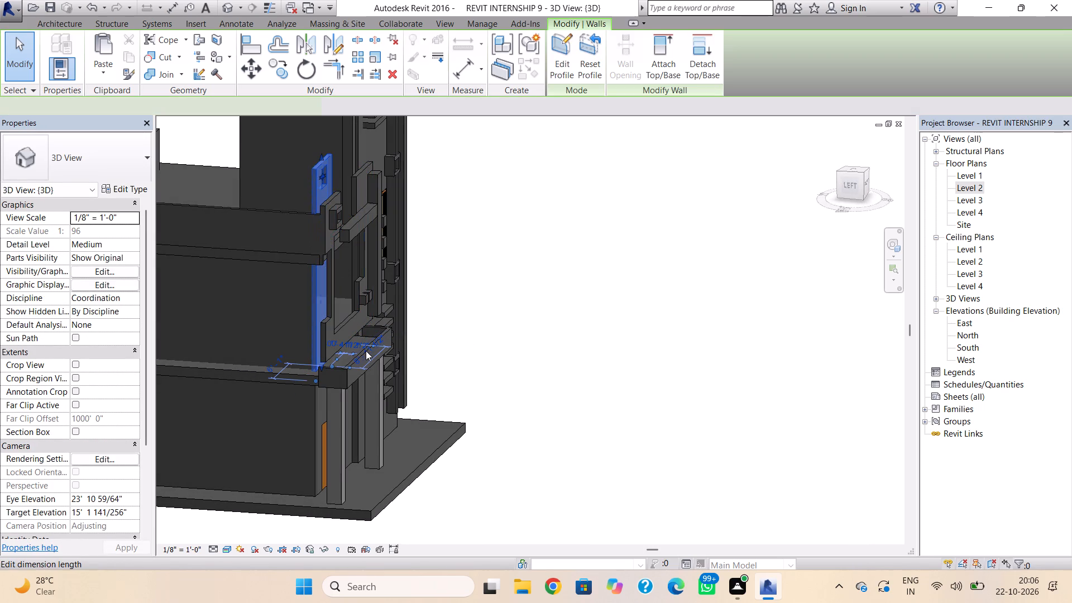
key(Left)
key(Left)
key(Right)
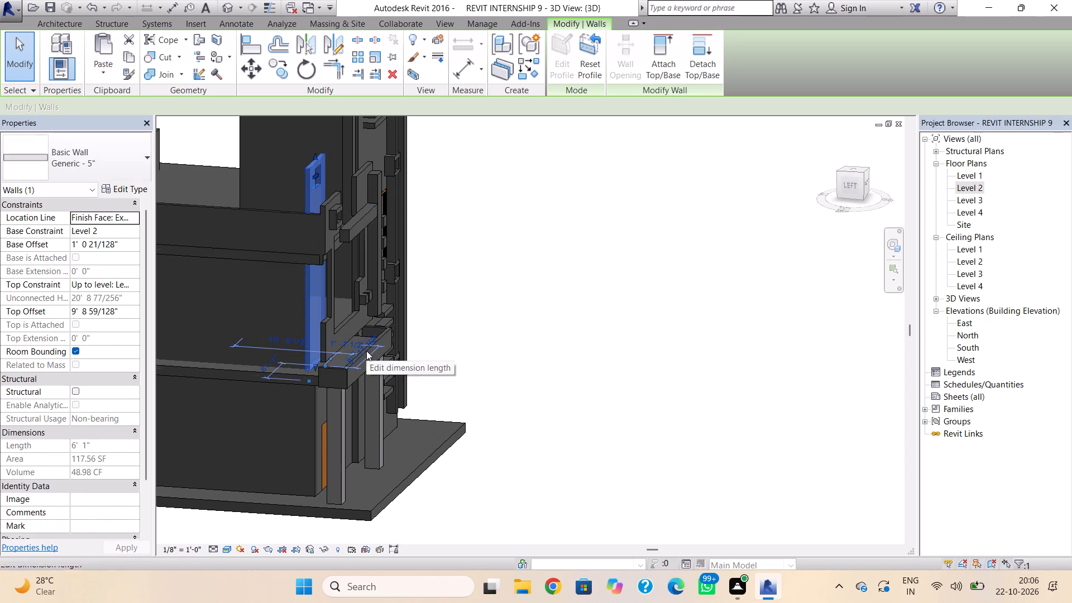
key(Down)
key(Down)
key(Down)
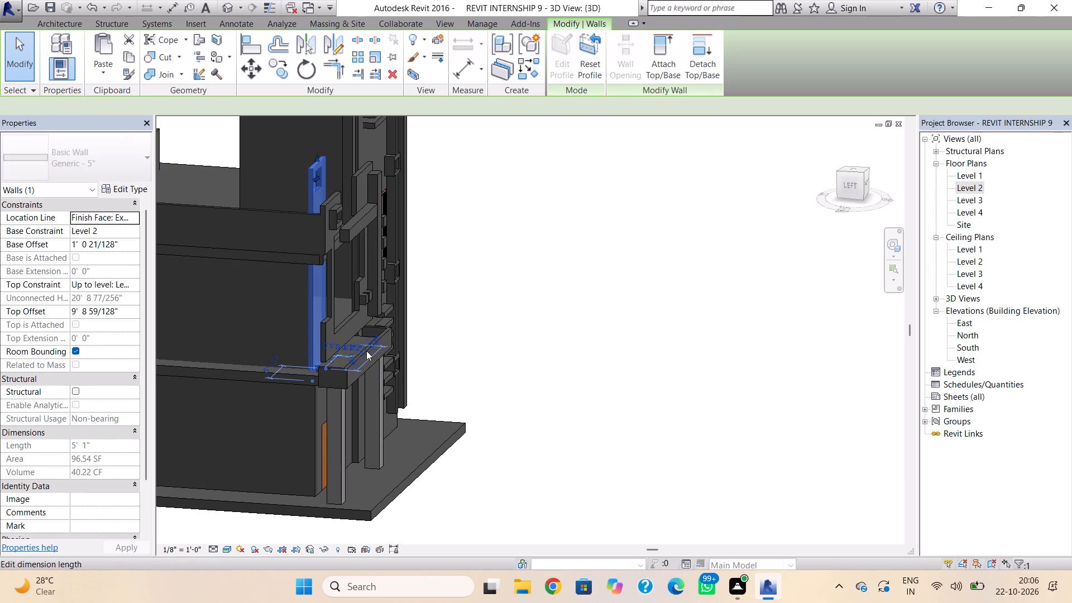
key(Escape)
Shorten the narrow Generic - 5" wall to 3' 6" in the Level 2 plan by pulling in its free end, and return to 3D.
shift+right_drag(370, 356, 205, 317)
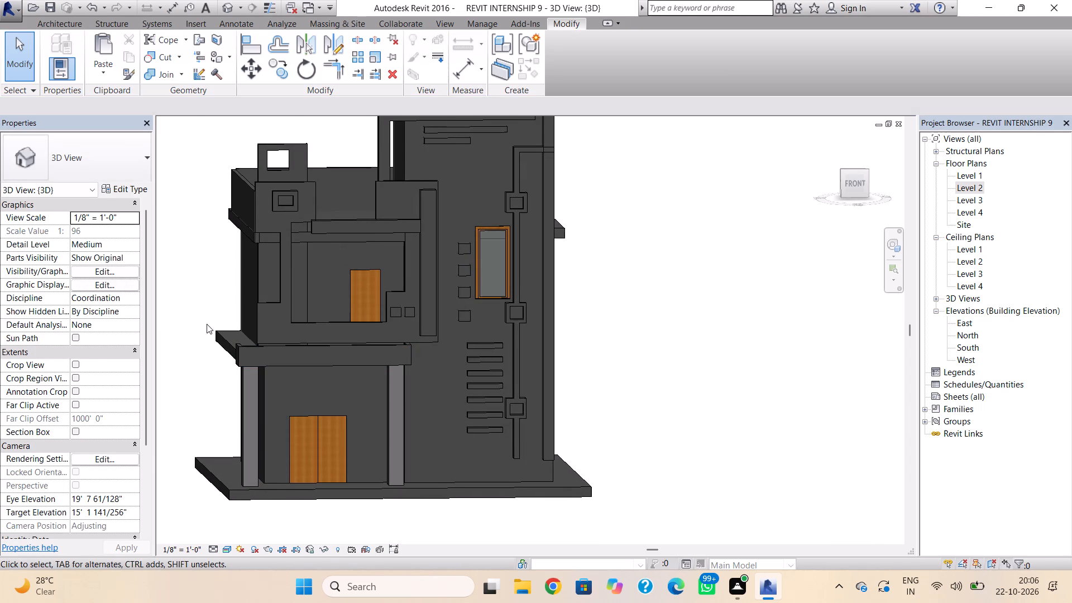
click(302, 279)
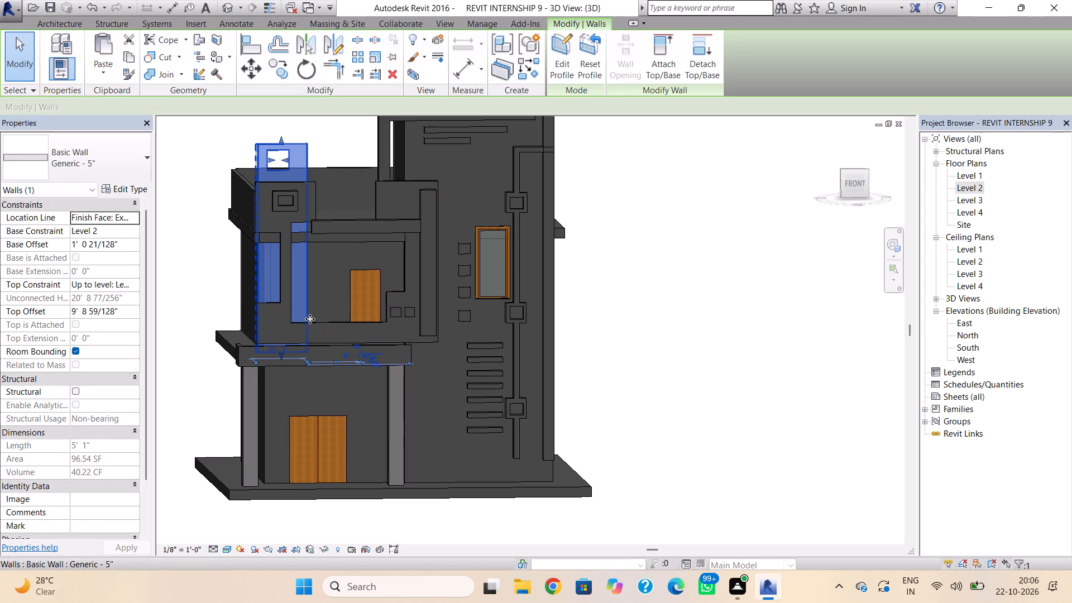
double_click(975, 185)
scroll(472, 377, down, 1)
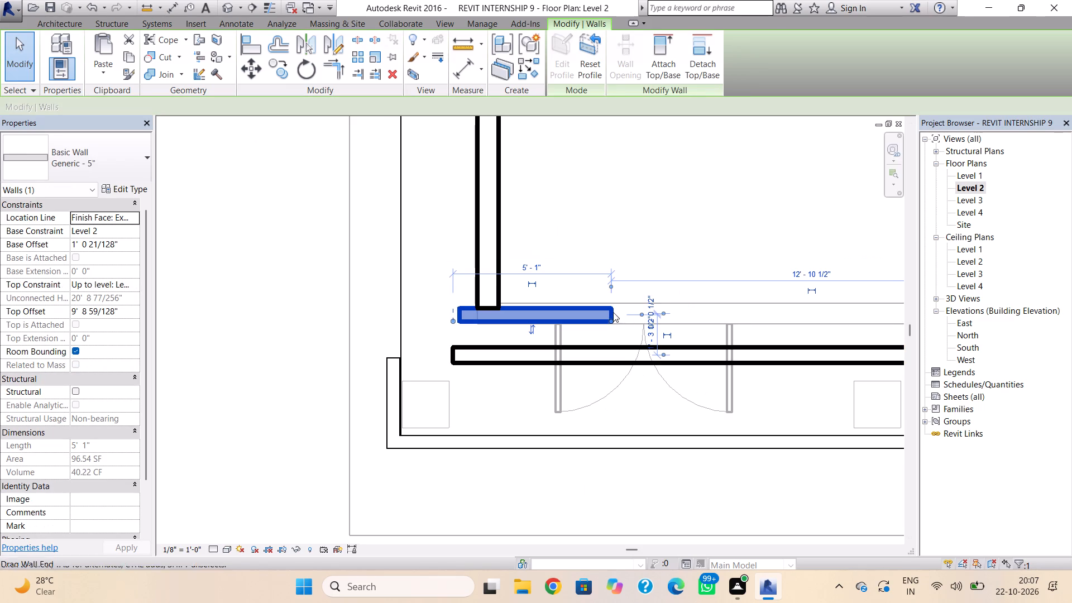
drag(612, 317, 561, 324)
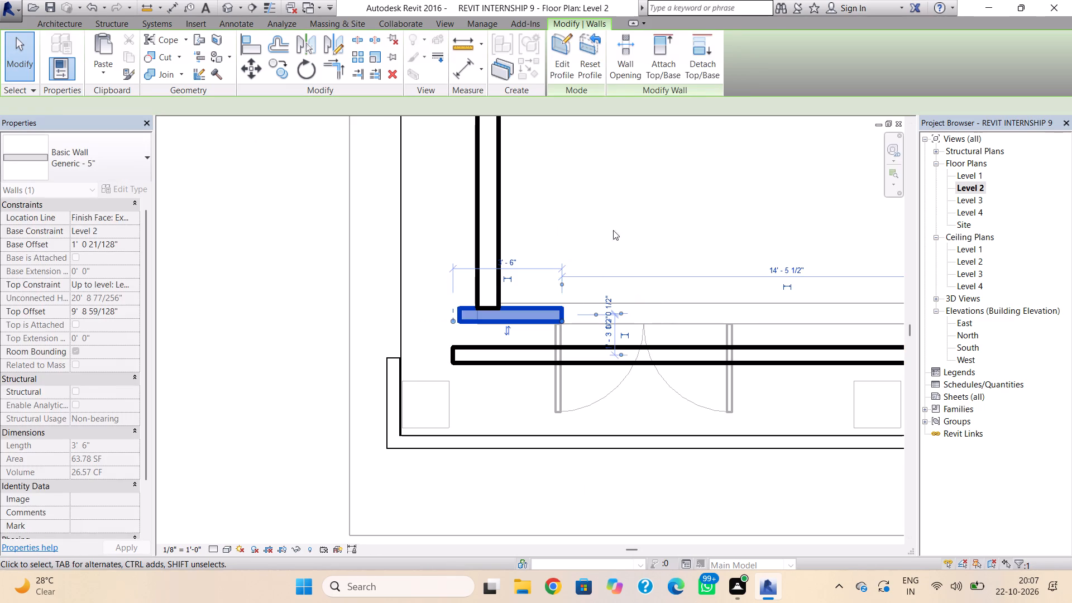
click(612, 217)
click(228, 13)
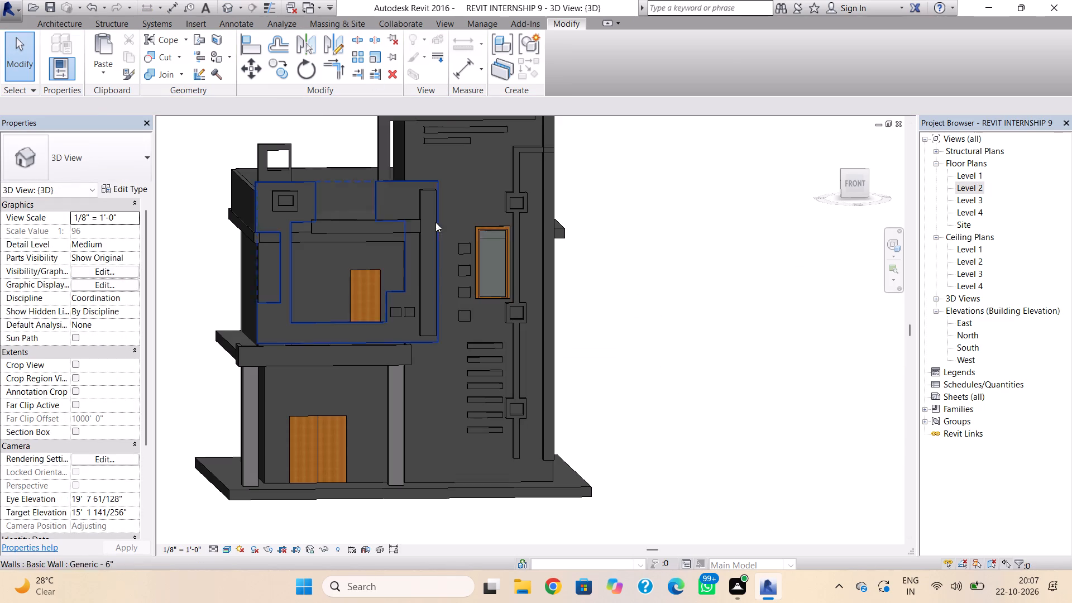
key(Escape)
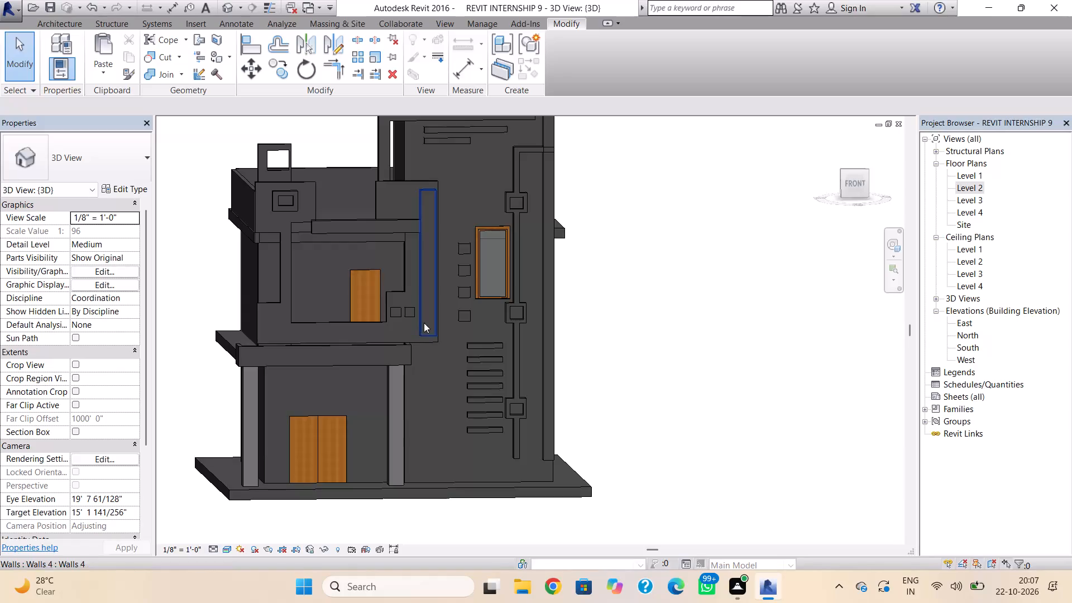
Lengthen the horizontal in-place wall strip above the upper door so it reaches the far inner edge of the frame wall's opening.
shift+right_drag(423, 323, 418, 336)
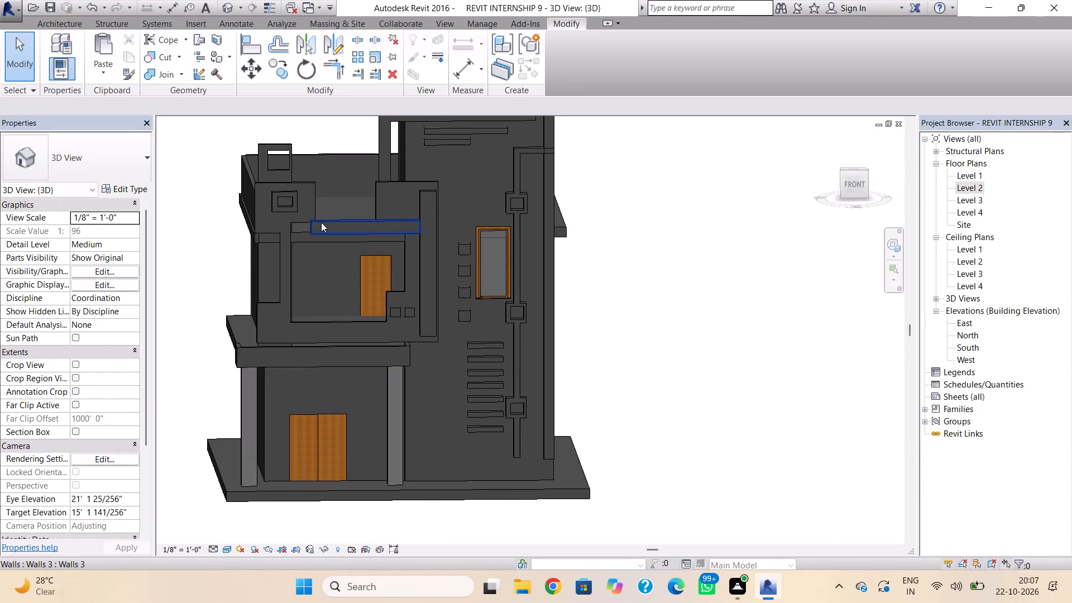
click(313, 227)
drag(305, 226, 290, 231)
key(Escape)
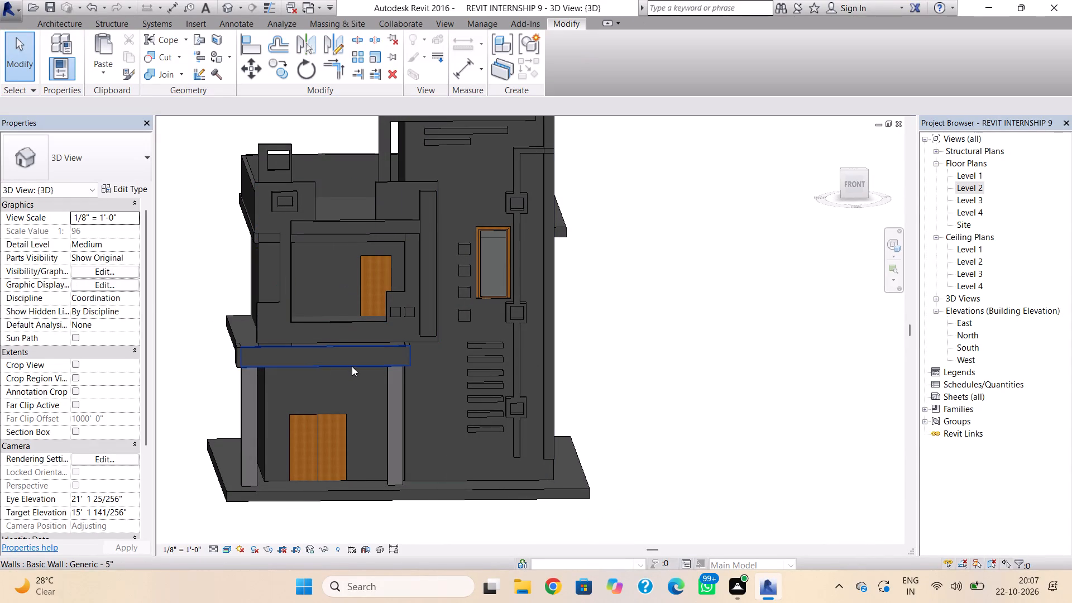
Create a straight 6' 0" railing in the Level 3 plan, spanning the gap between the two front Generic - 6" wall pieces.
click(72, 19)
click(441, 47)
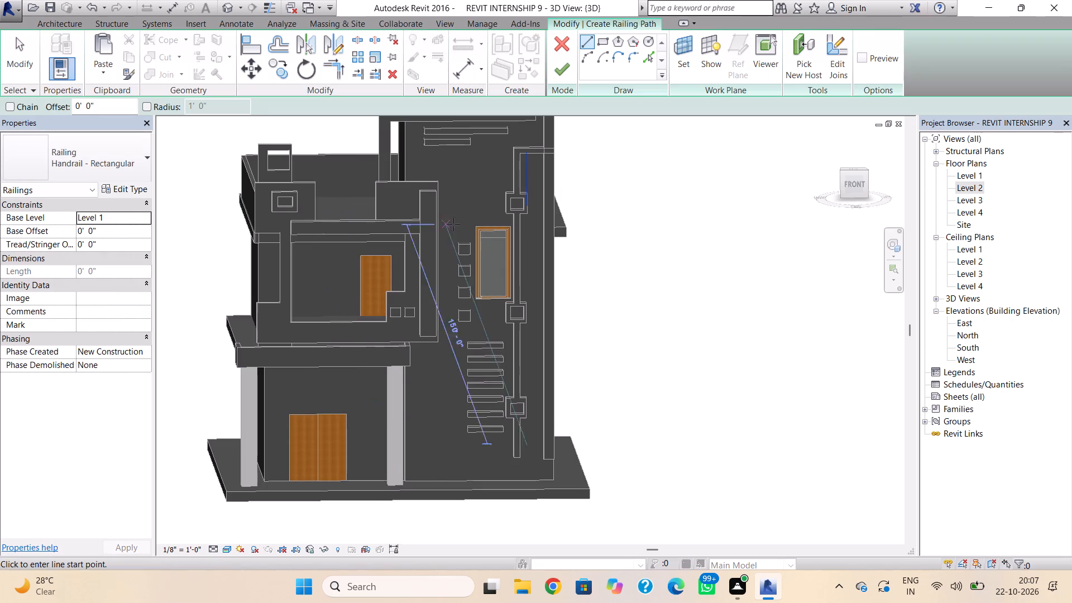
double_click(971, 199)
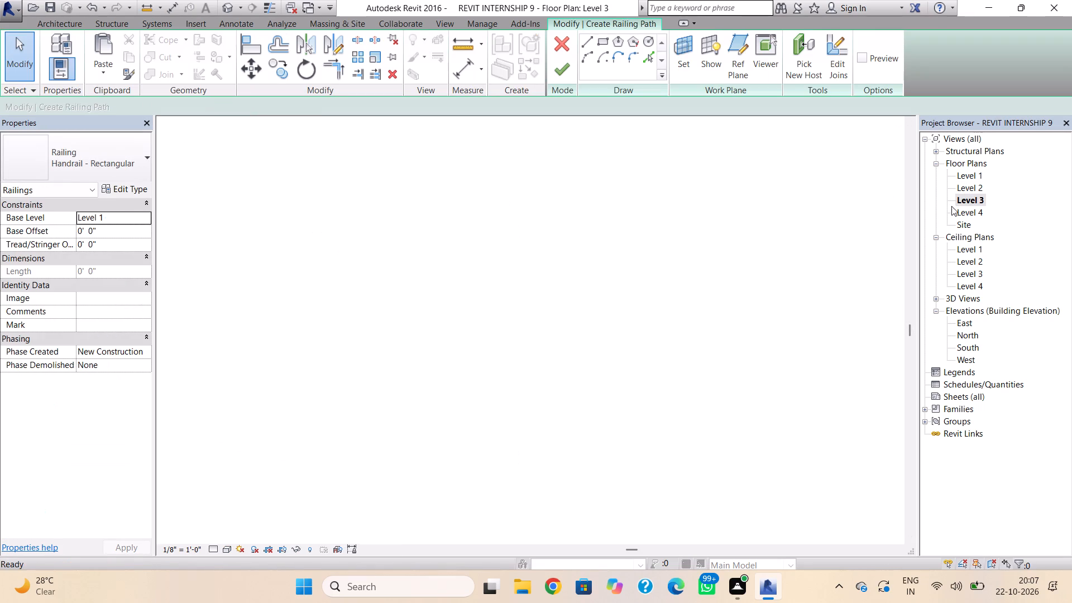
click(588, 37)
click(326, 396)
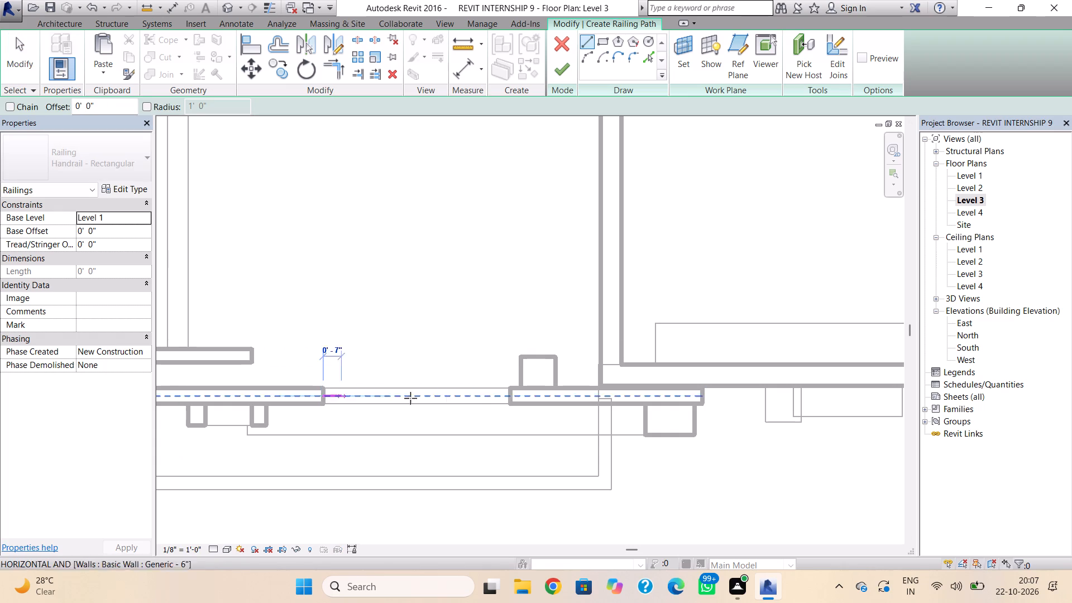
click(511, 401)
key(Escape)
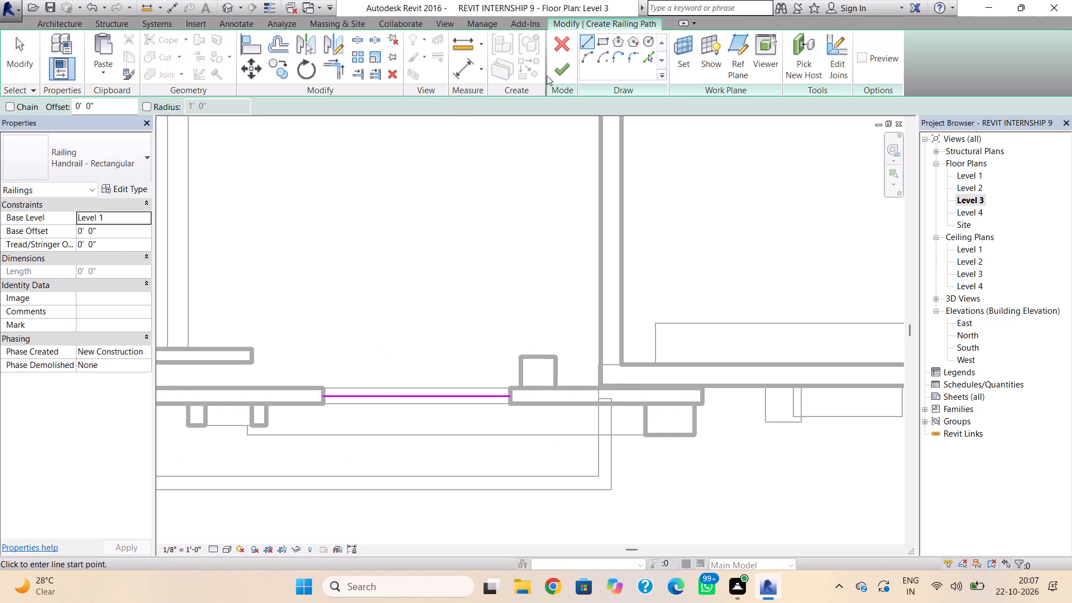
click(563, 73)
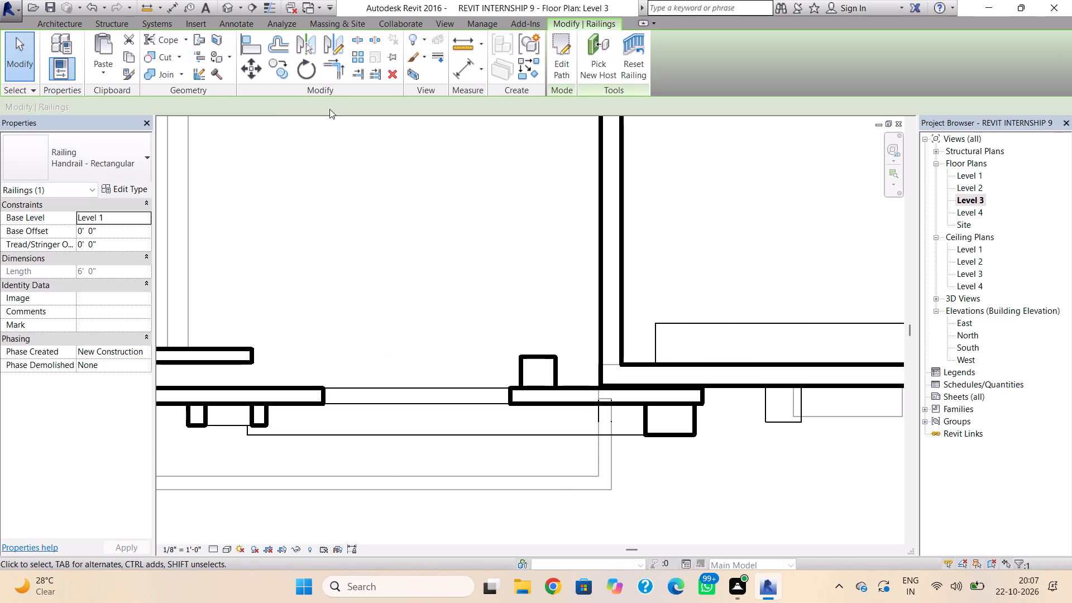
Change the new railing's type to Glass Panel - Bottom Fill in the 3D view.
click(231, 6)
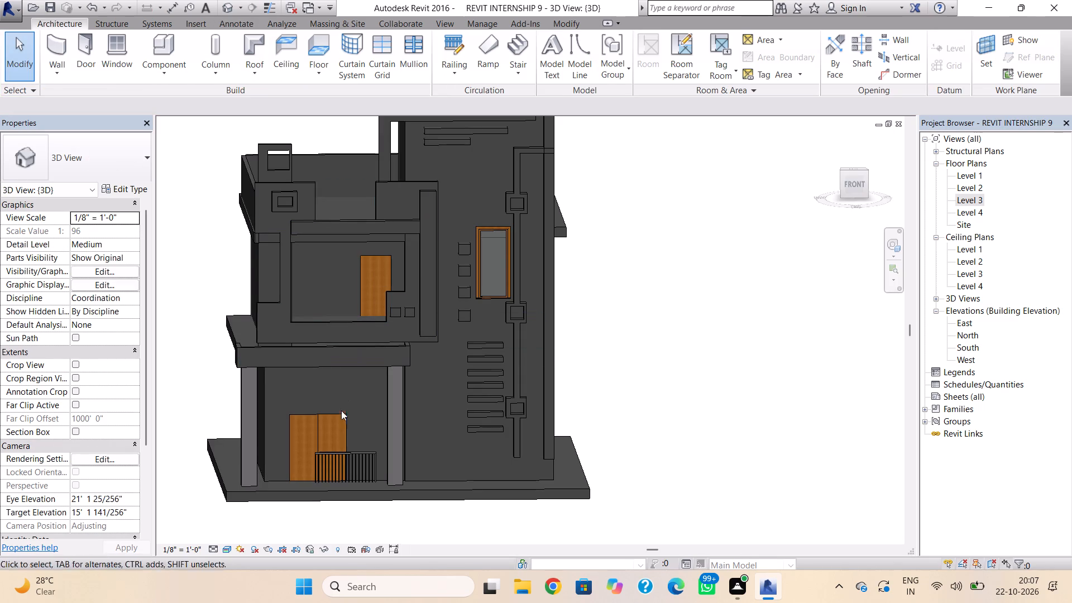
click(340, 452)
click(99, 158)
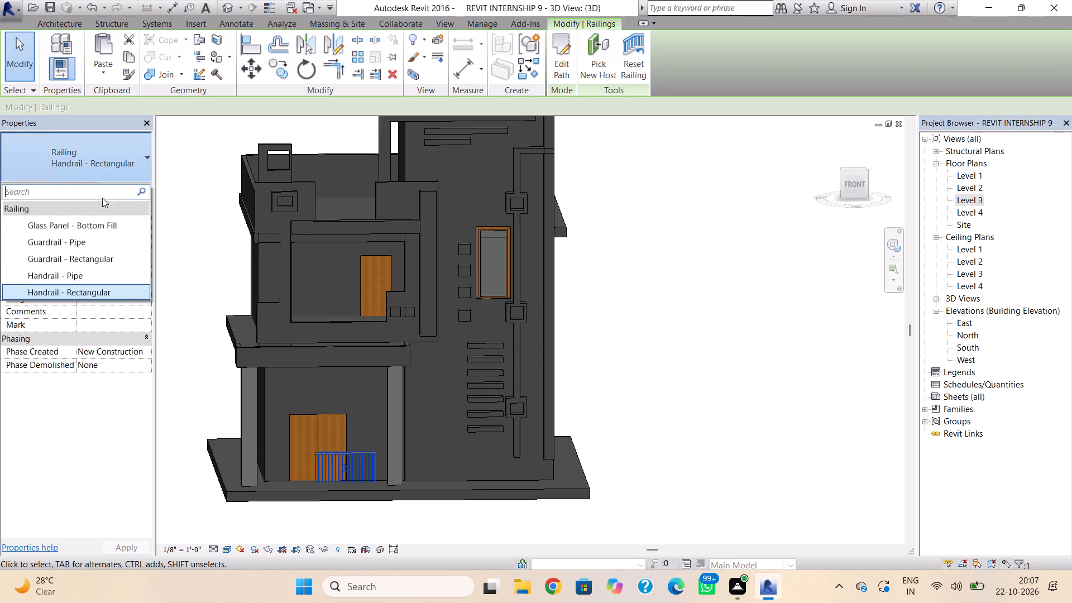
click(91, 226)
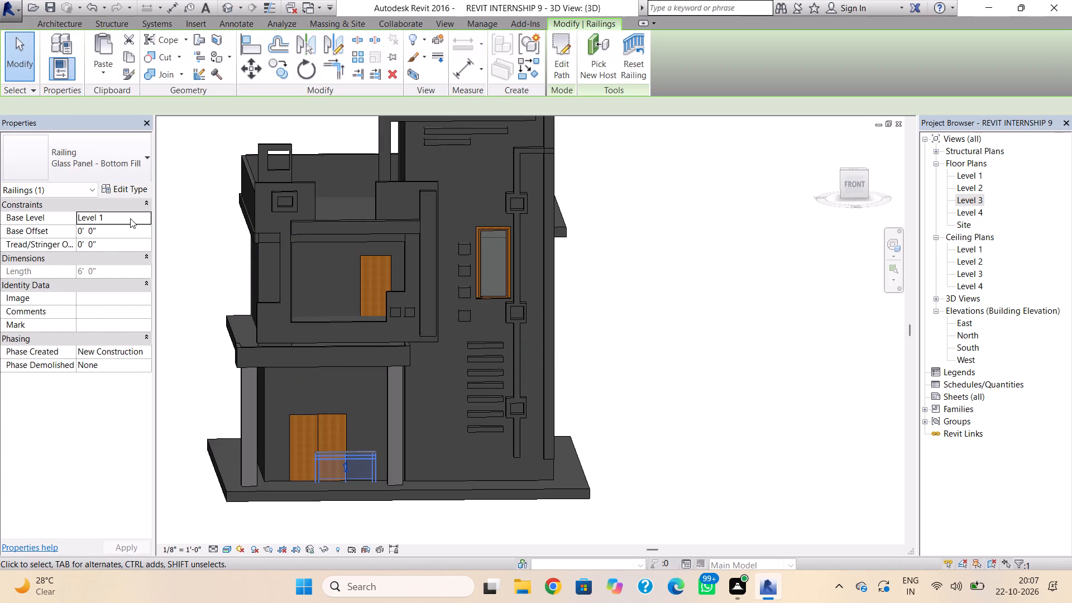
Set the glass railing's base level to Level 3 and its base offset to 2'.
click(132, 218)
click(147, 217)
click(107, 264)
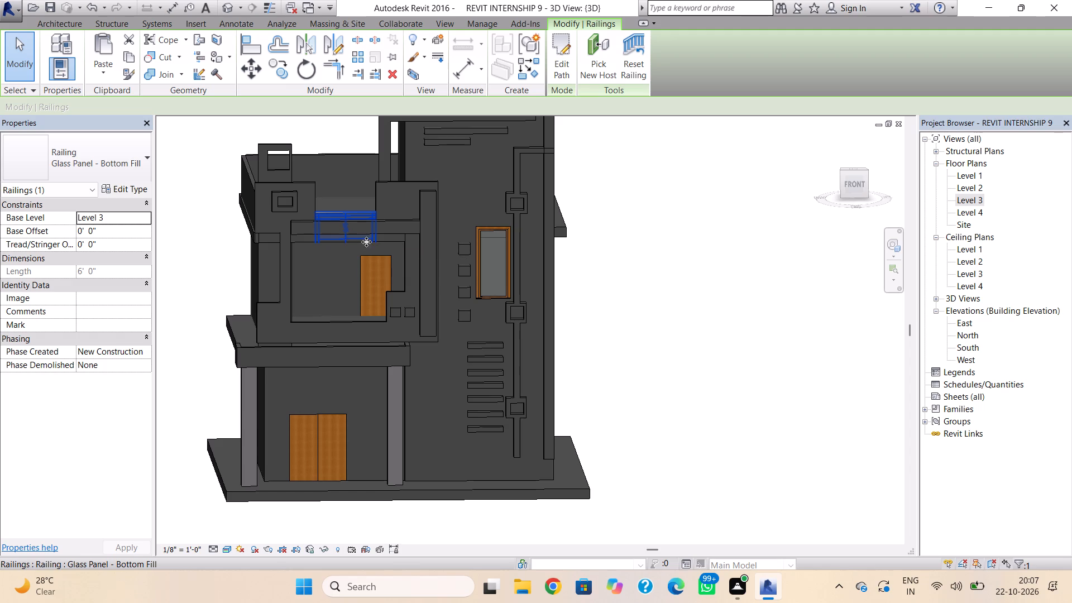
click(125, 234)
text(2')
key(Return)
key(Escape)
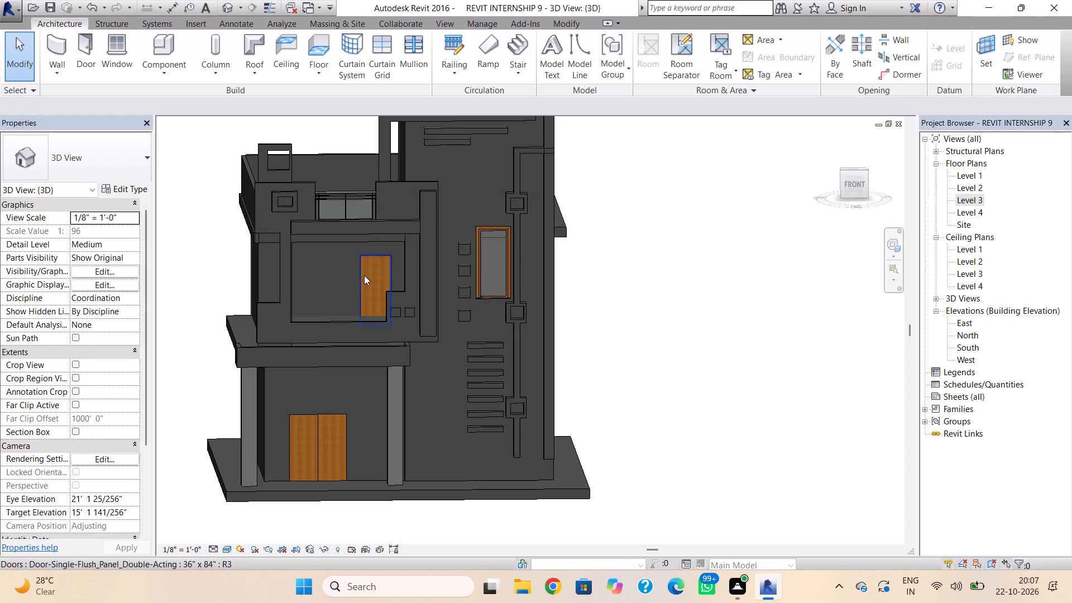
Delete the 36" x 84" single flush door inside the Level 2 front frame opening.
click(368, 256)
key(Delete)
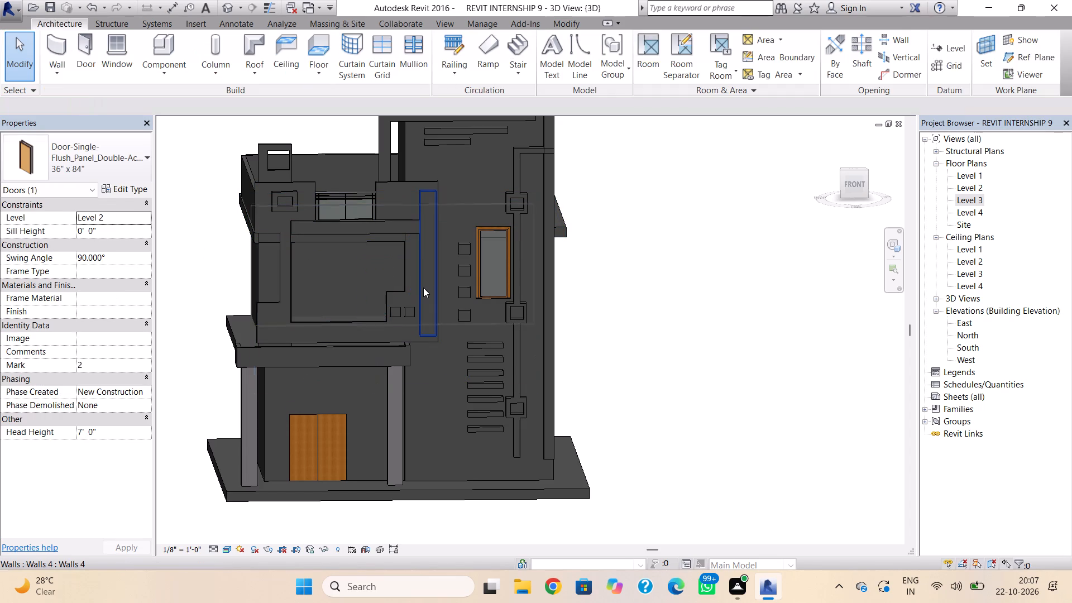
Load the Door-Double-Glass family and place a 68" x 80" door in the Level 2 front wall, inside the frame opening.
click(91, 55)
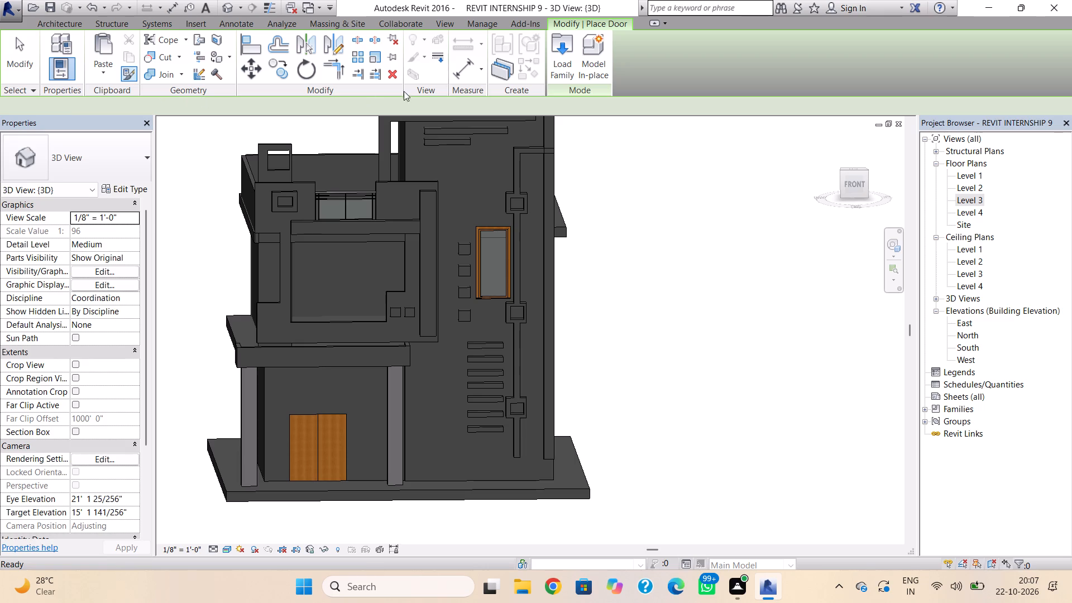
click(552, 57)
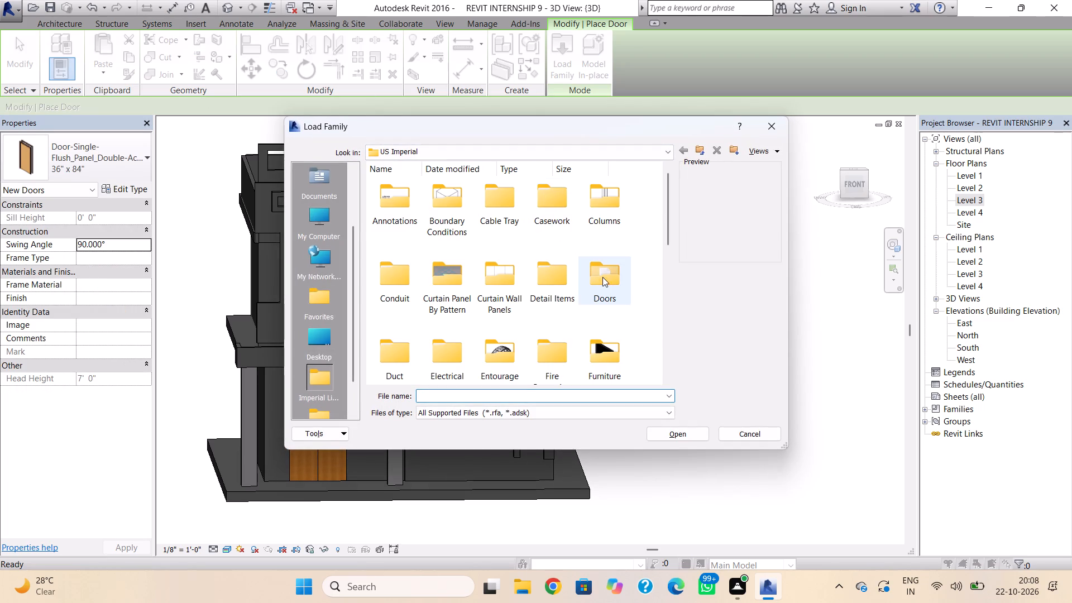
double_click(602, 280)
click(562, 283)
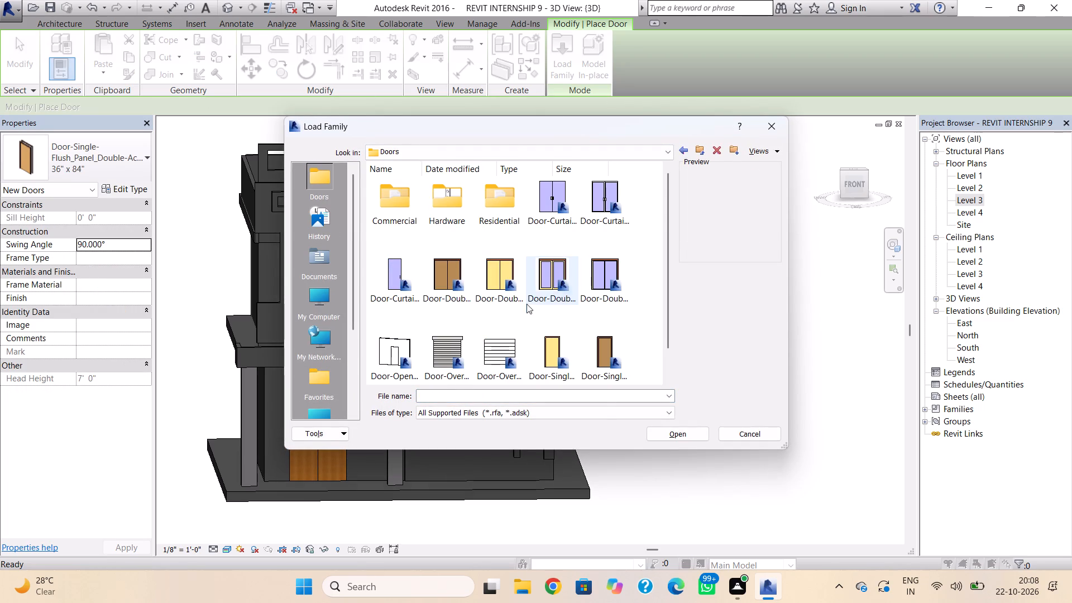
click(670, 437)
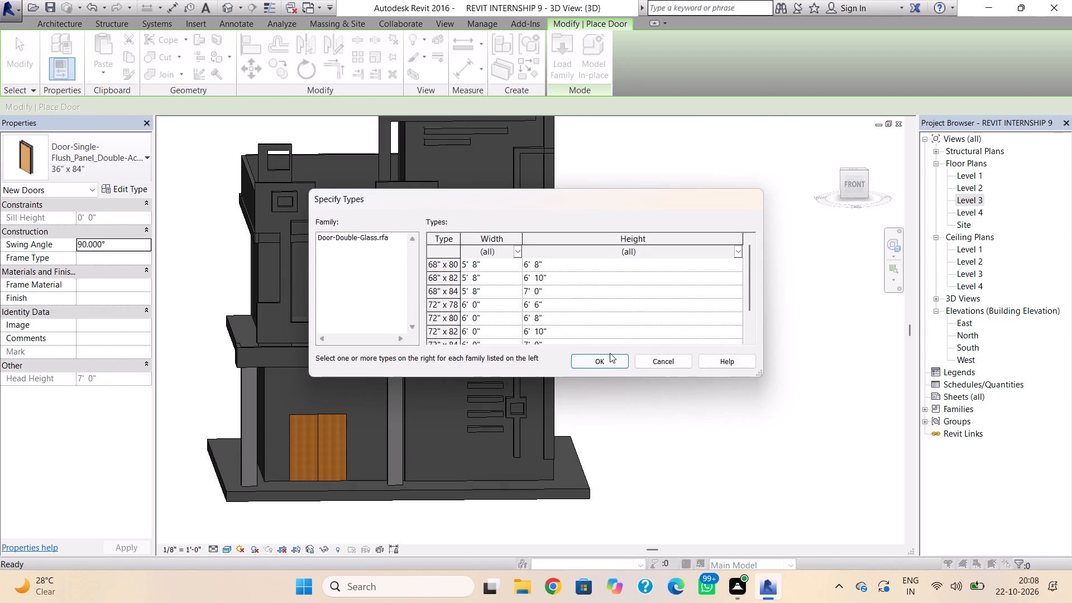
click(610, 353)
click(626, 360)
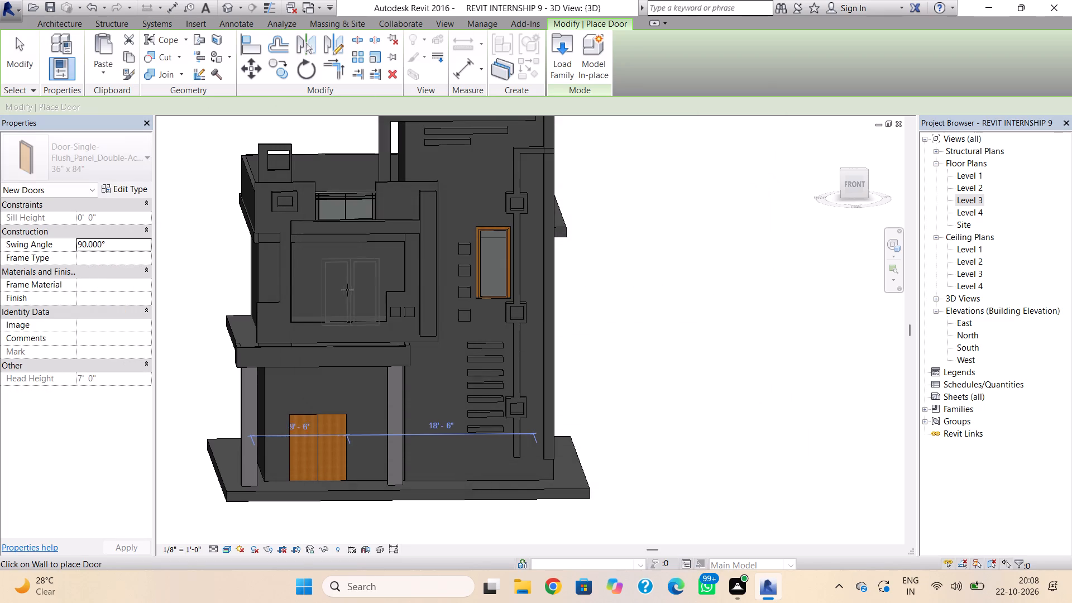
click(329, 284)
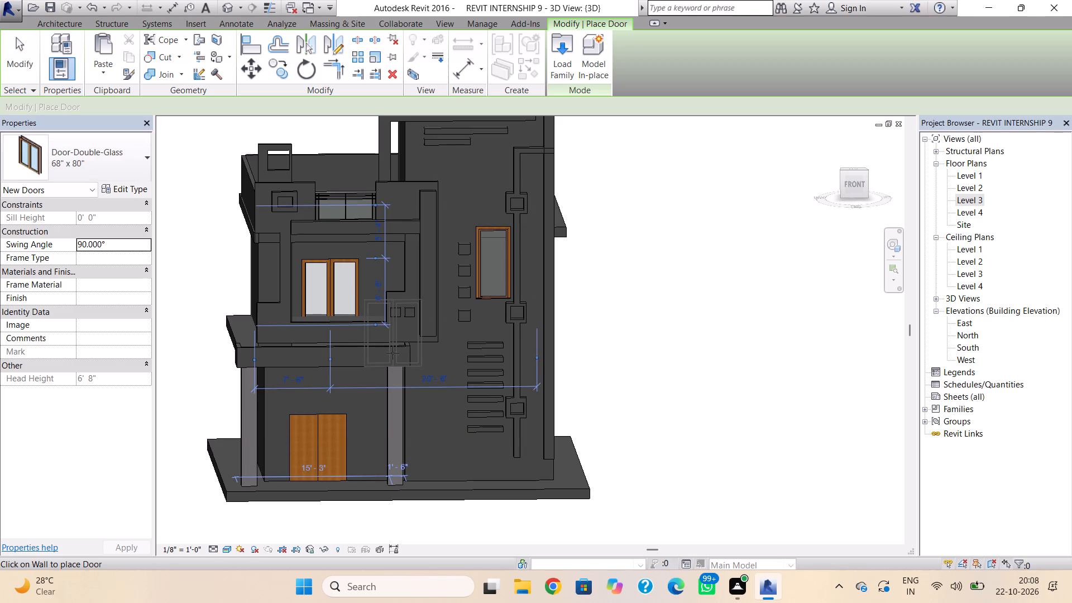
key(Escape)
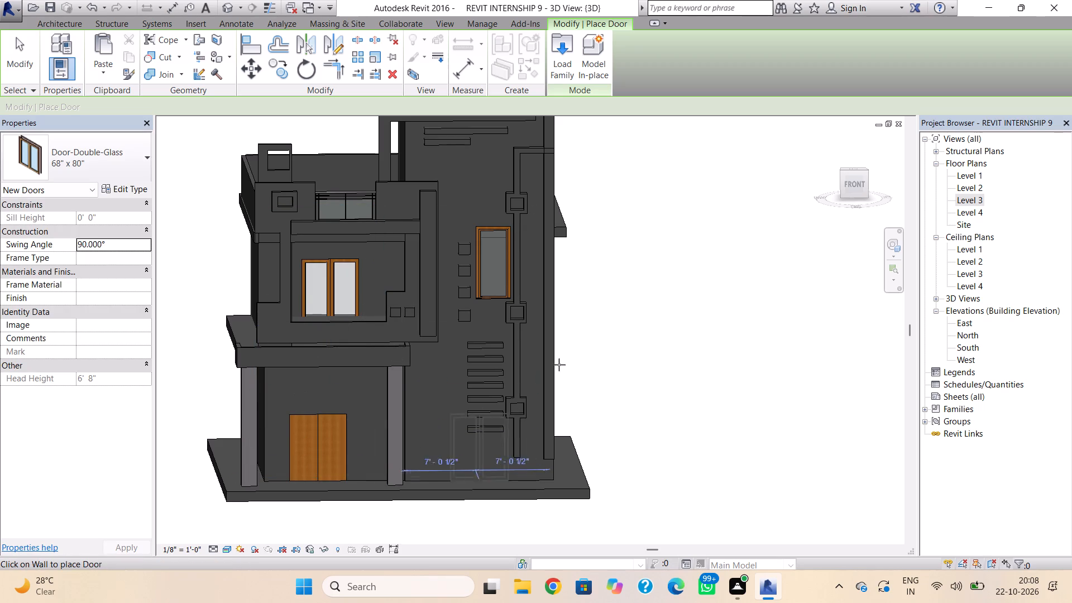
key(Escape)
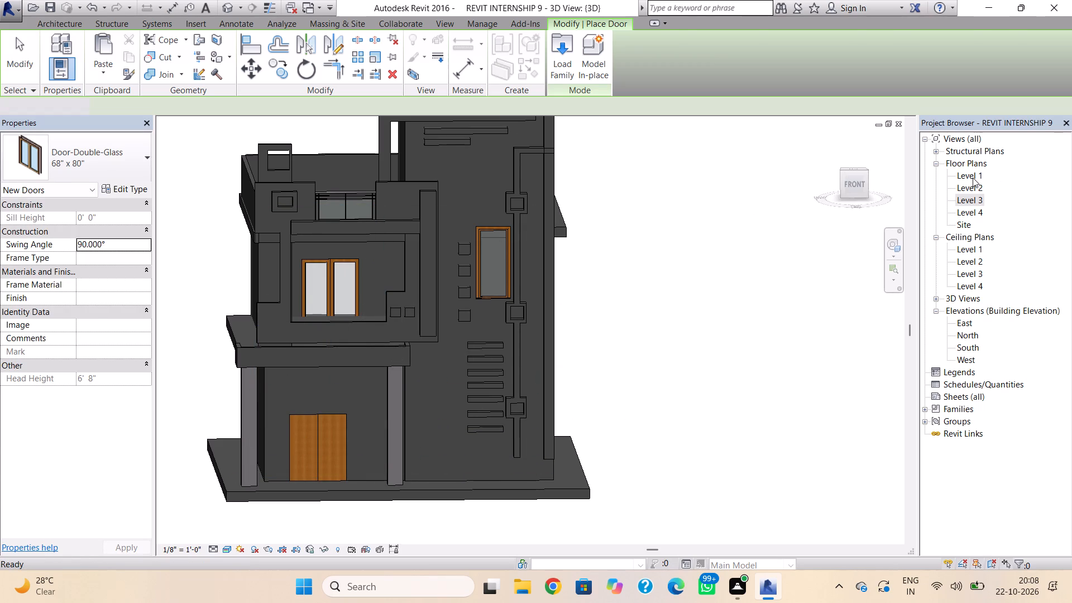
Draw a rectangle of Generic - 5" walls, about 33' 0" by 30' 6", around the building and columns in the Level 1 plan.
click(972, 177)
click(968, 181)
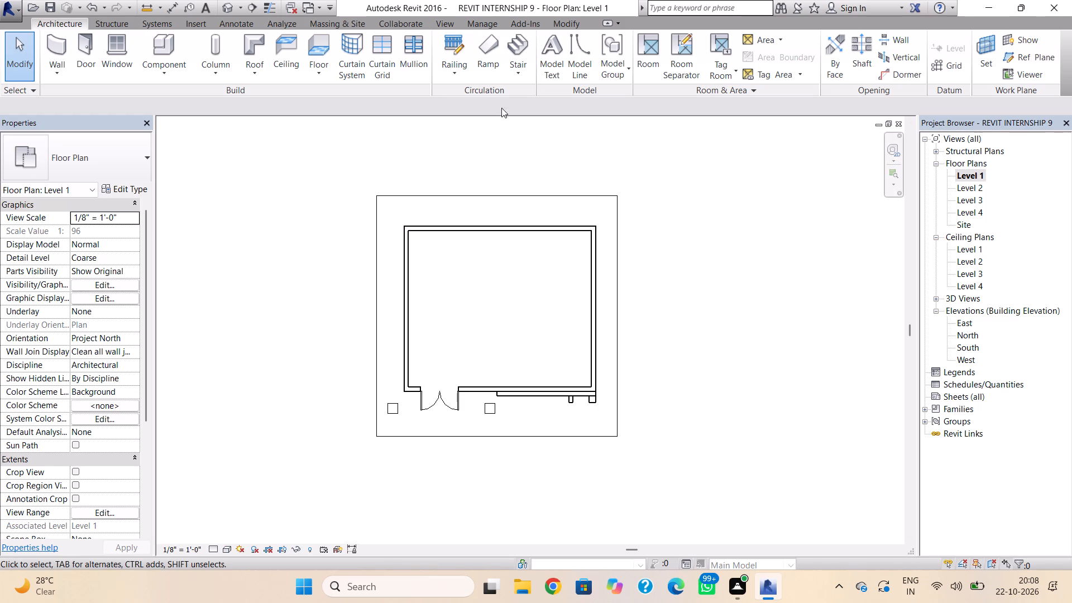
click(59, 46)
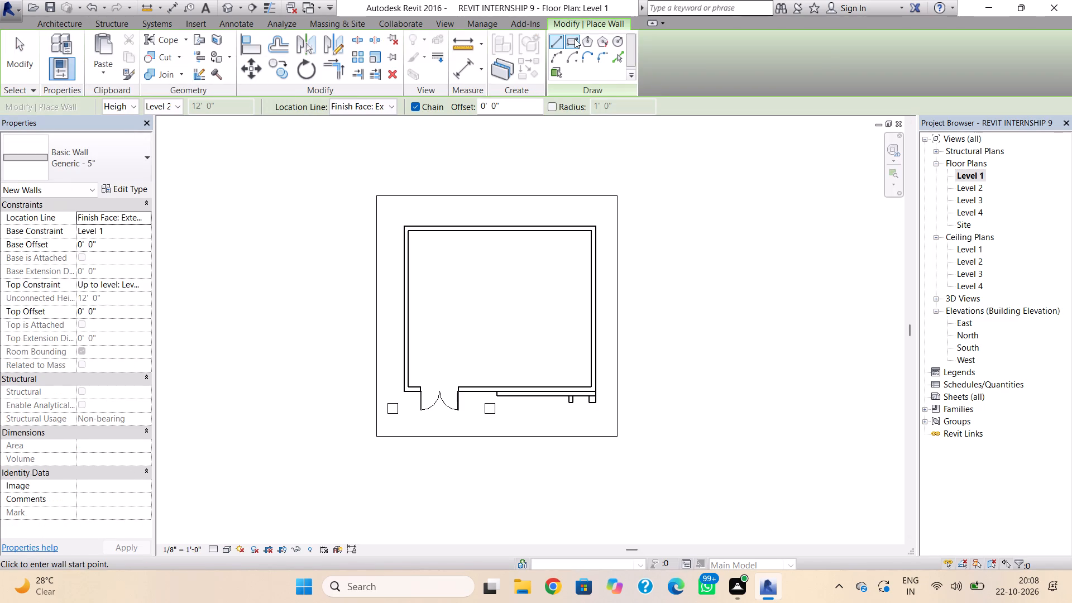
click(575, 39)
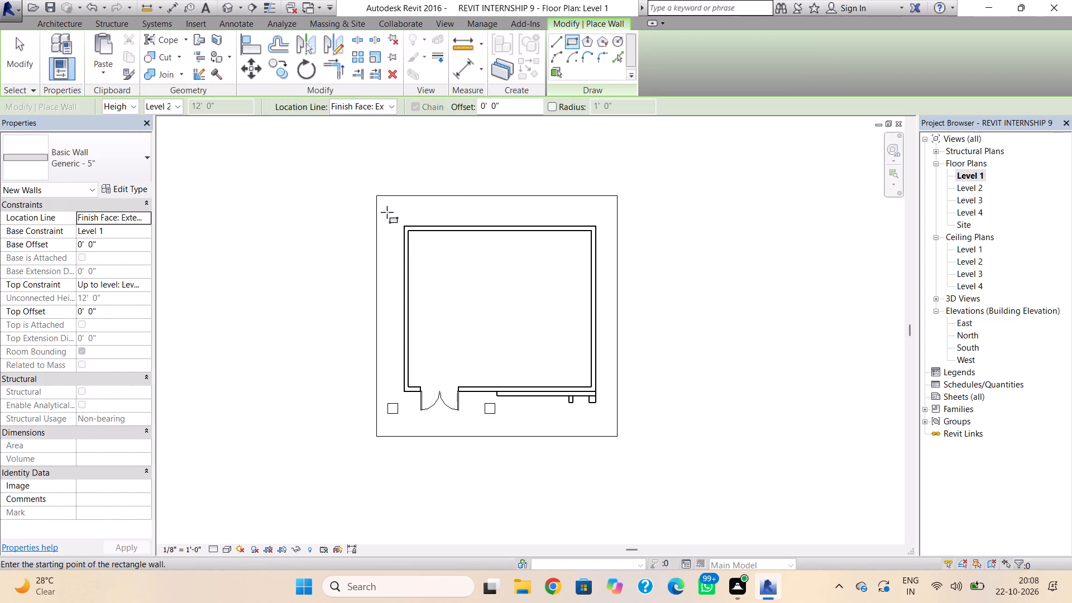
click(384, 216)
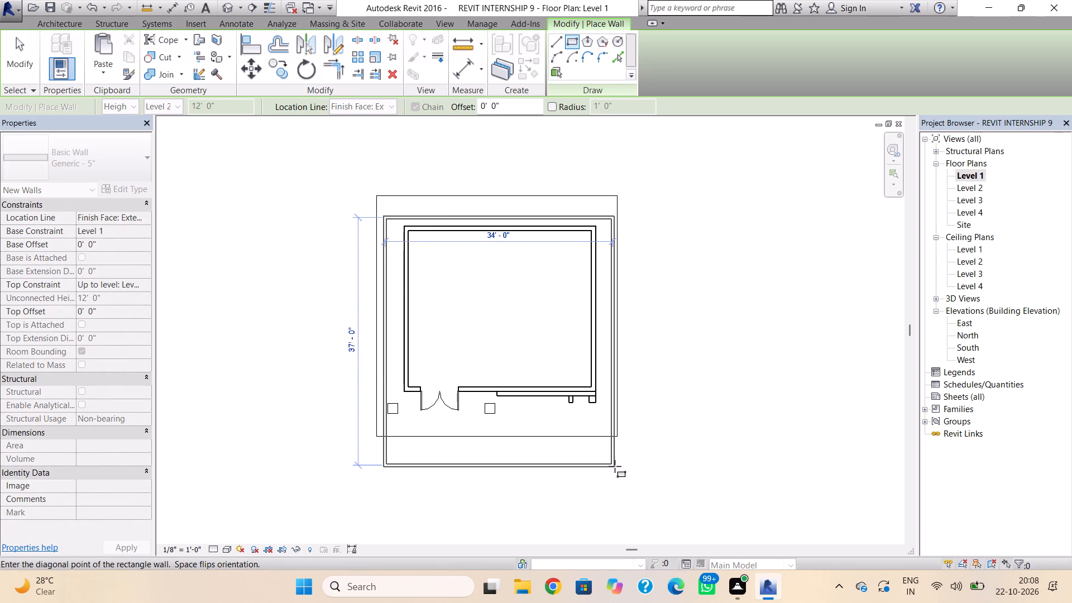
click(607, 424)
key(Escape)
key(Escape)
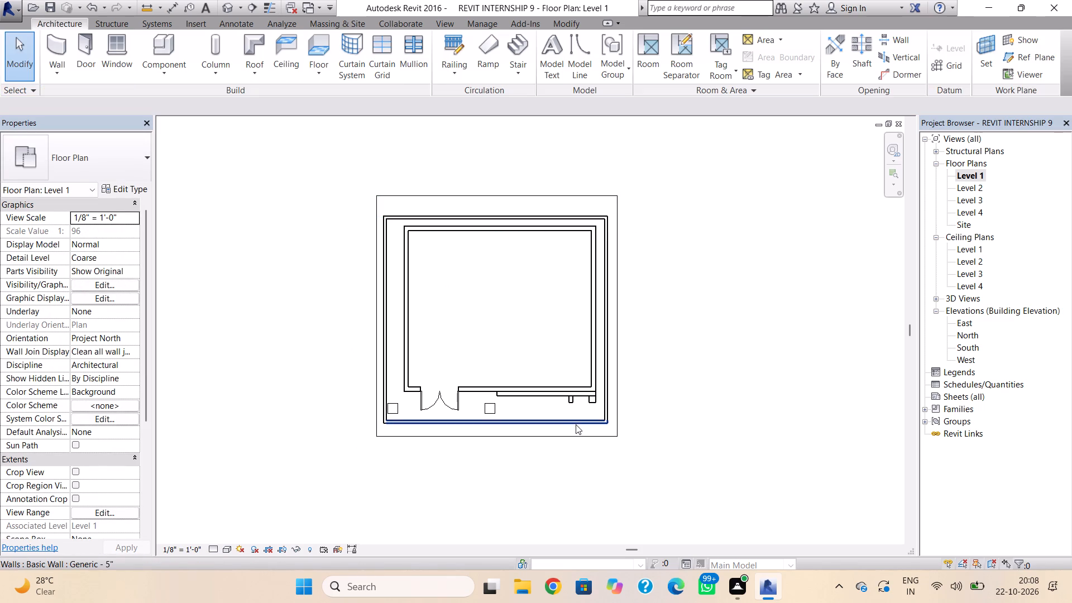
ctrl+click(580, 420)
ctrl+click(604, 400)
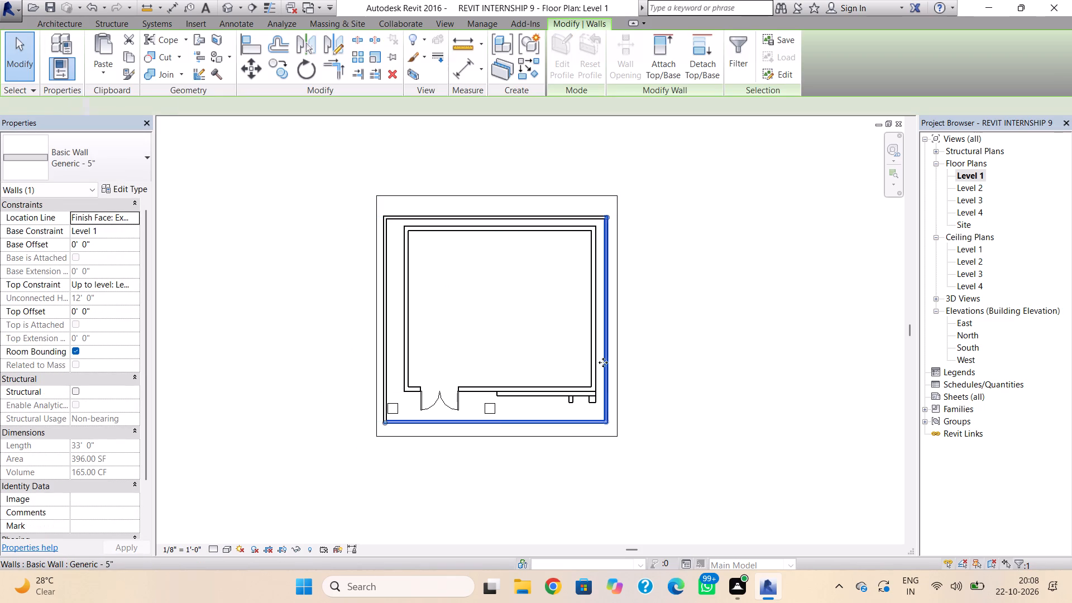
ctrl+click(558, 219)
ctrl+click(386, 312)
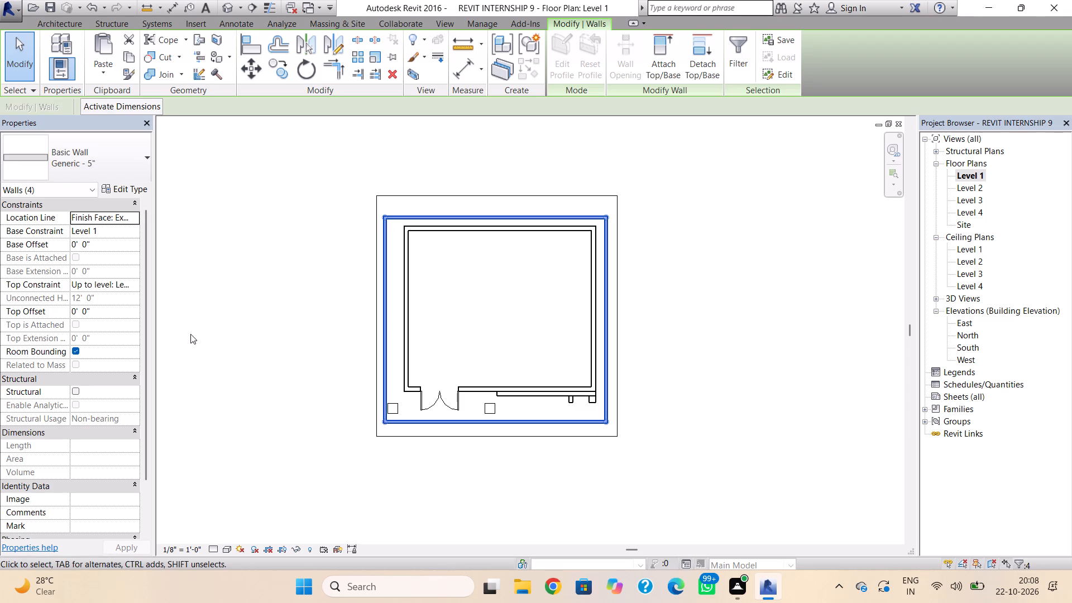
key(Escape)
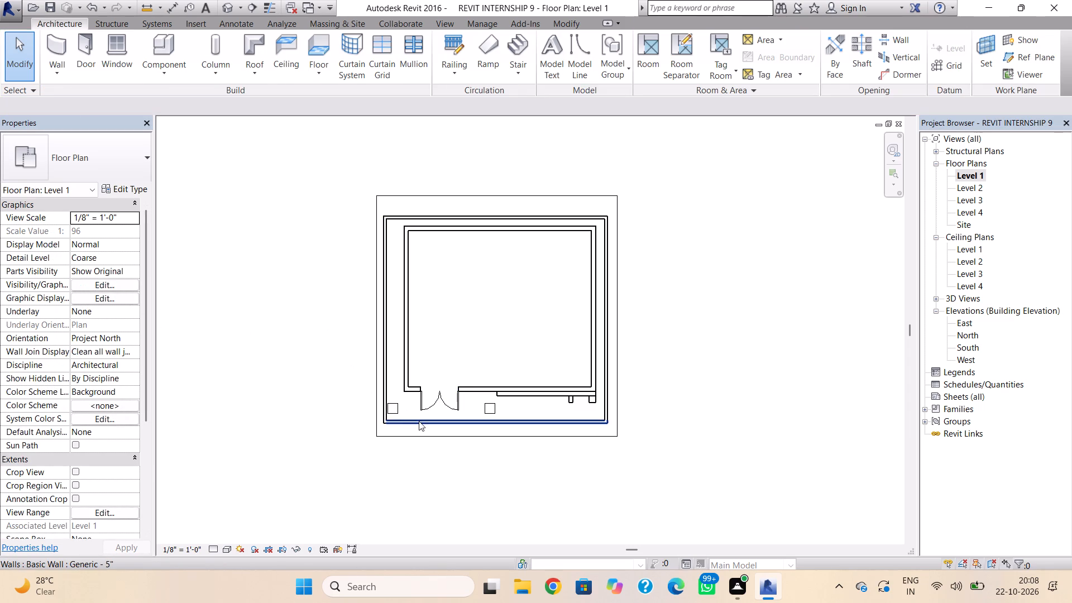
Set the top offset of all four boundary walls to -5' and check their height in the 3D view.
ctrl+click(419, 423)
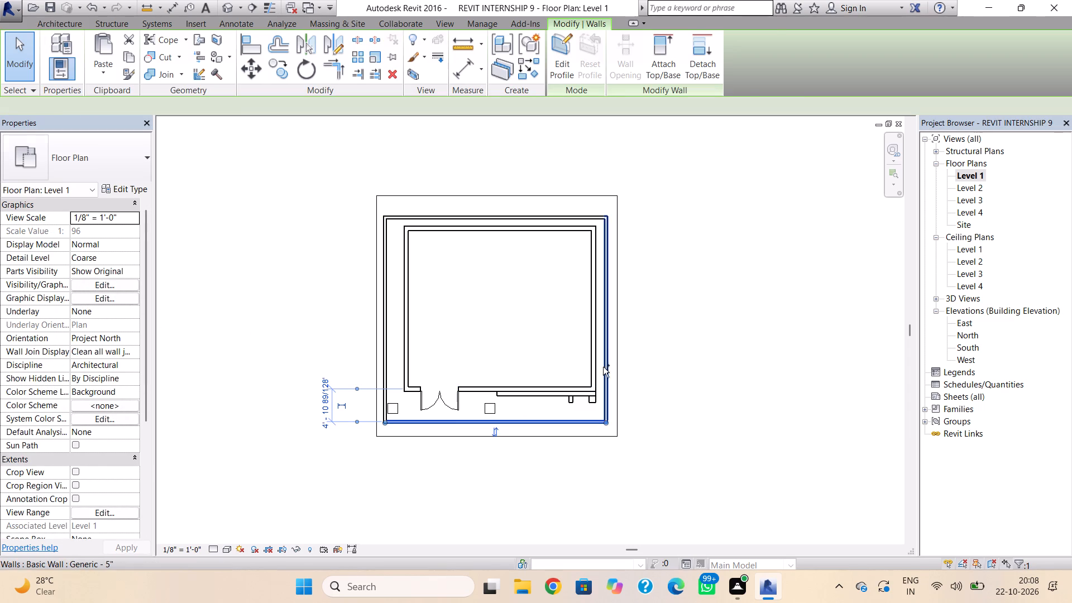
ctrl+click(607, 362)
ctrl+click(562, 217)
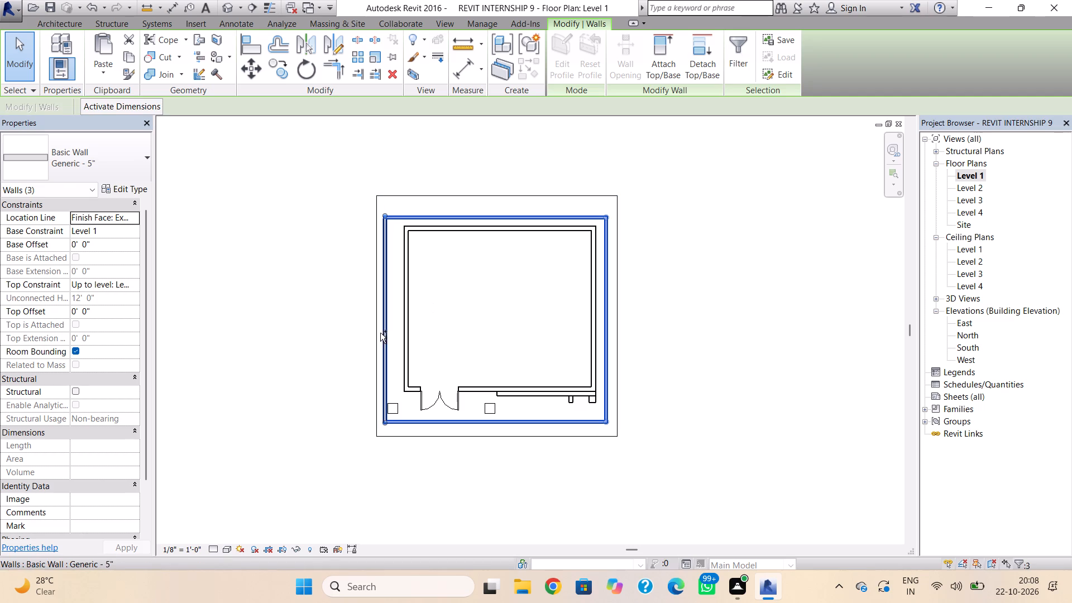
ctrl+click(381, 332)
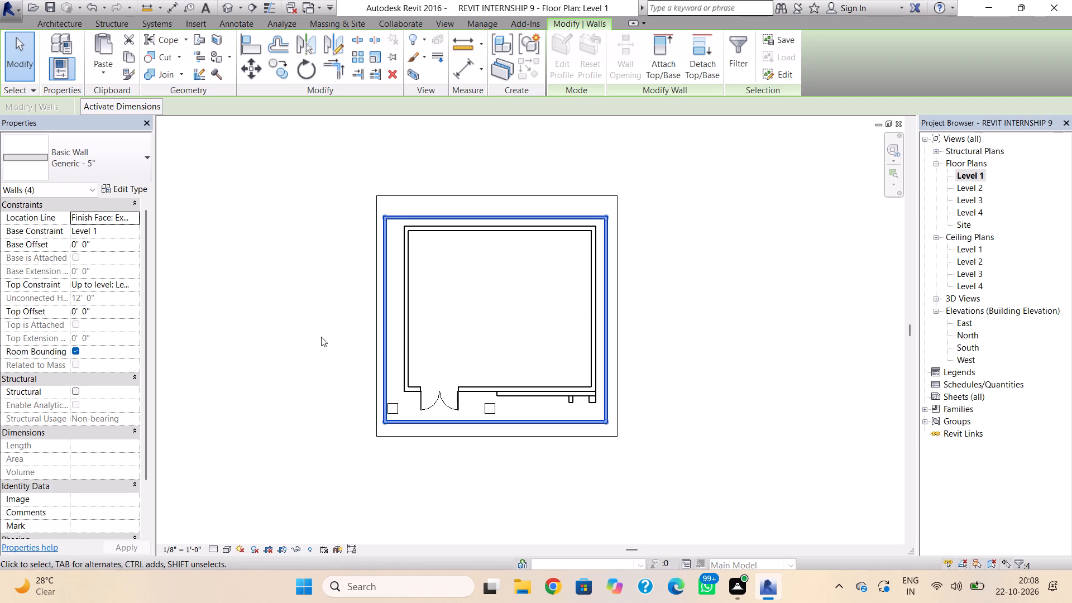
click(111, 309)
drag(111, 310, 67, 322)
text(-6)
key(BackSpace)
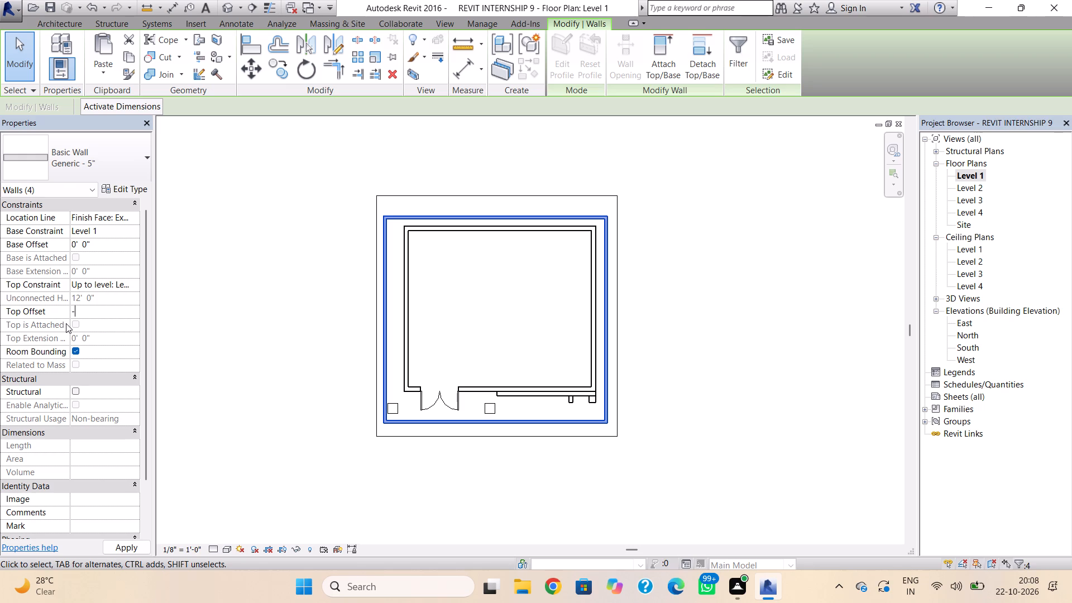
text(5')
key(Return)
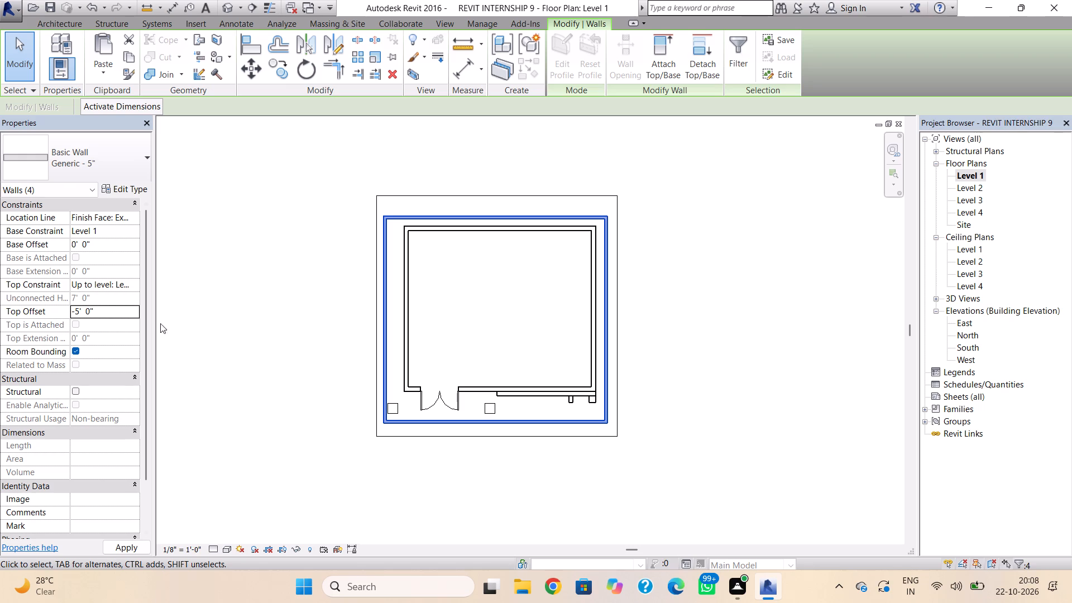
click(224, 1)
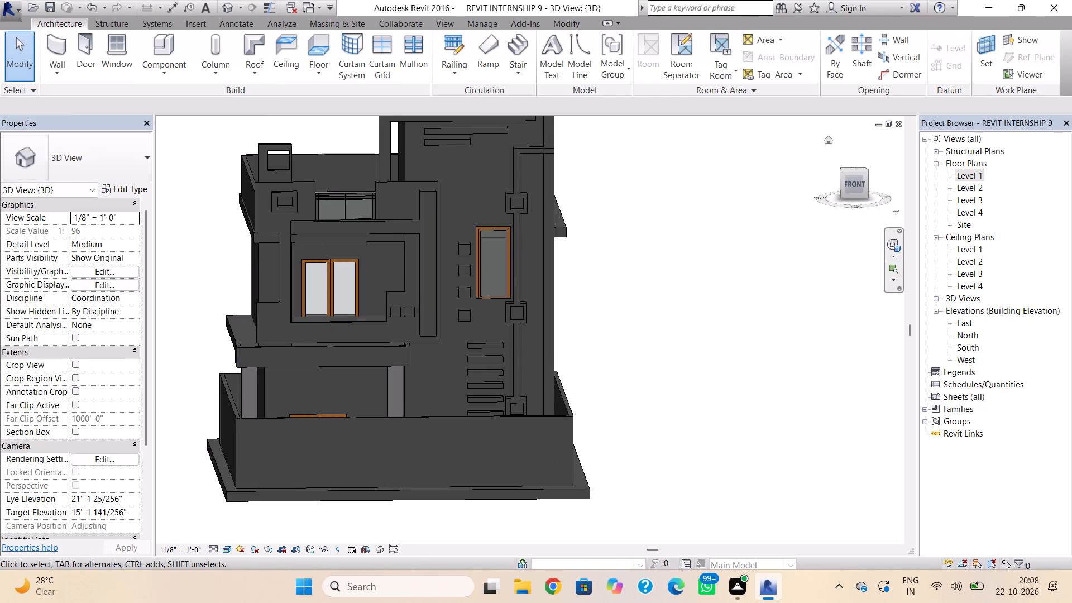
Set the top offset of all four Generic - 5" boundary walls to -7' in the Level 1 plan and check them in 3D.
double_click(968, 176)
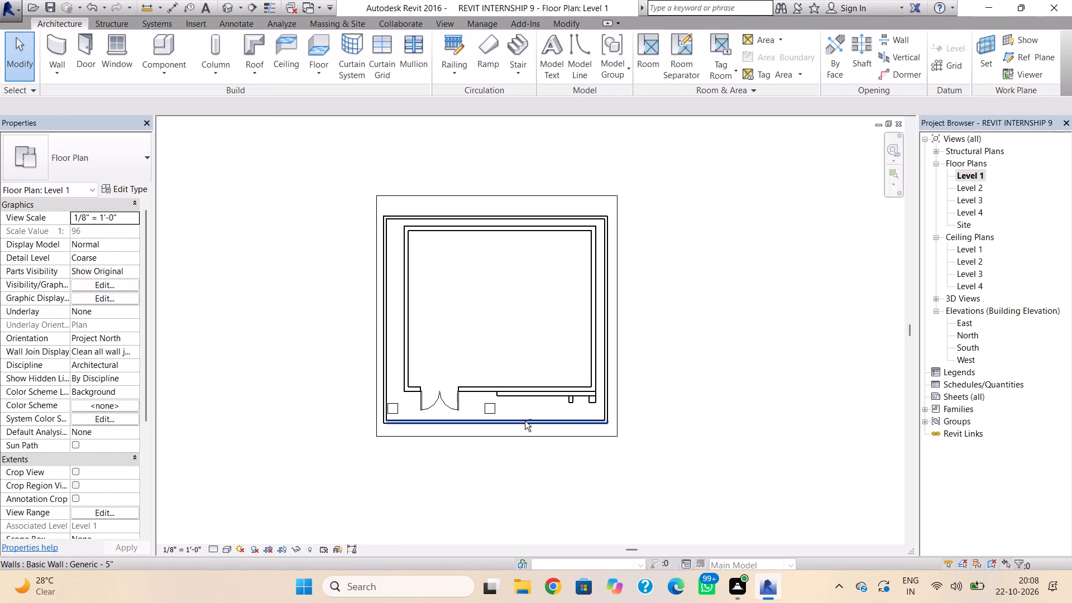
shift+click(525, 421)
ctrl+click(568, 419)
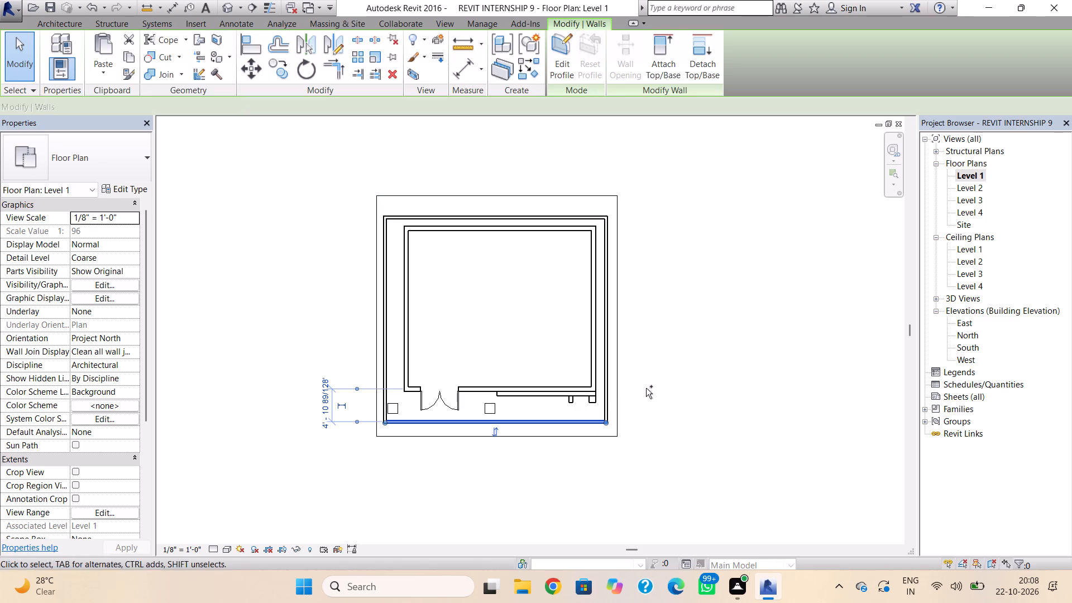
ctrl+click(607, 394)
ctrl+click(558, 213)
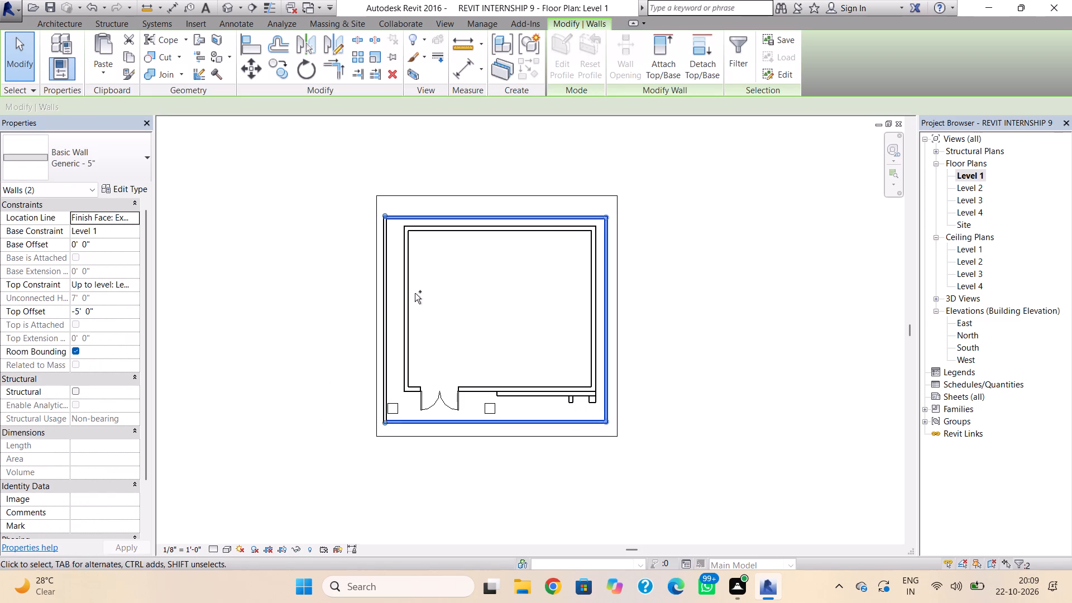
ctrl+click(383, 313)
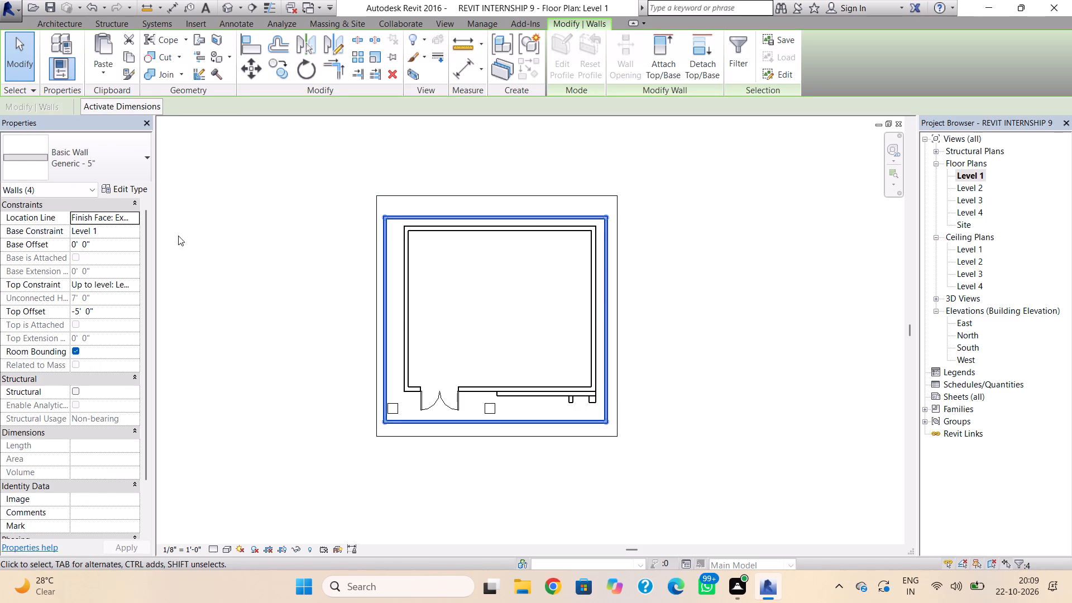
click(97, 305)
key(BackSpace)
key(BackSpace)
key(BackSpace)
key(BackSpace)
key(BackSpace)
key(BackSpace)
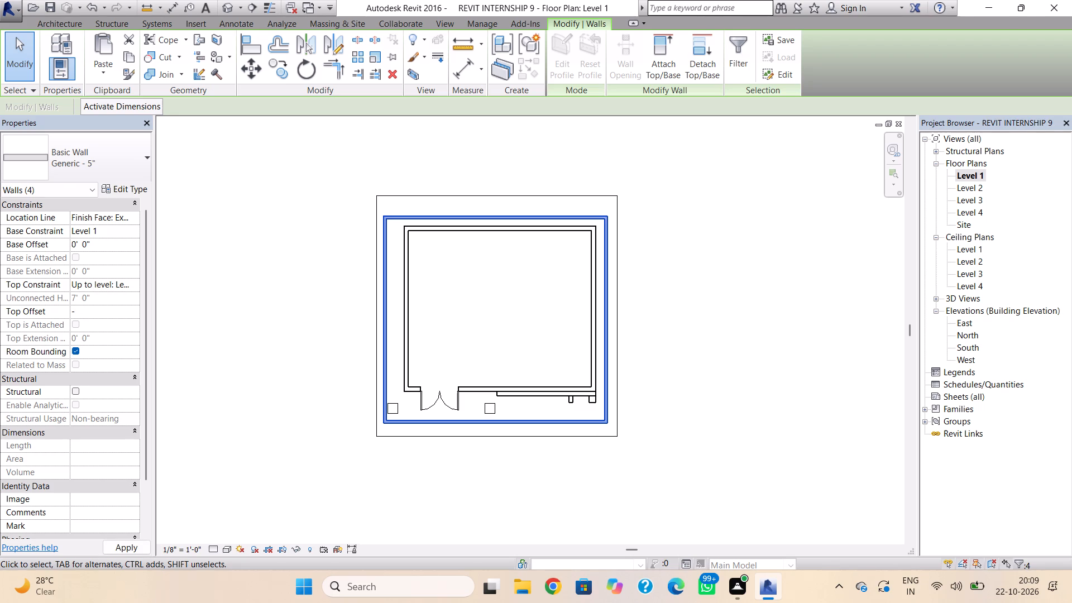
text(7')
key(Return)
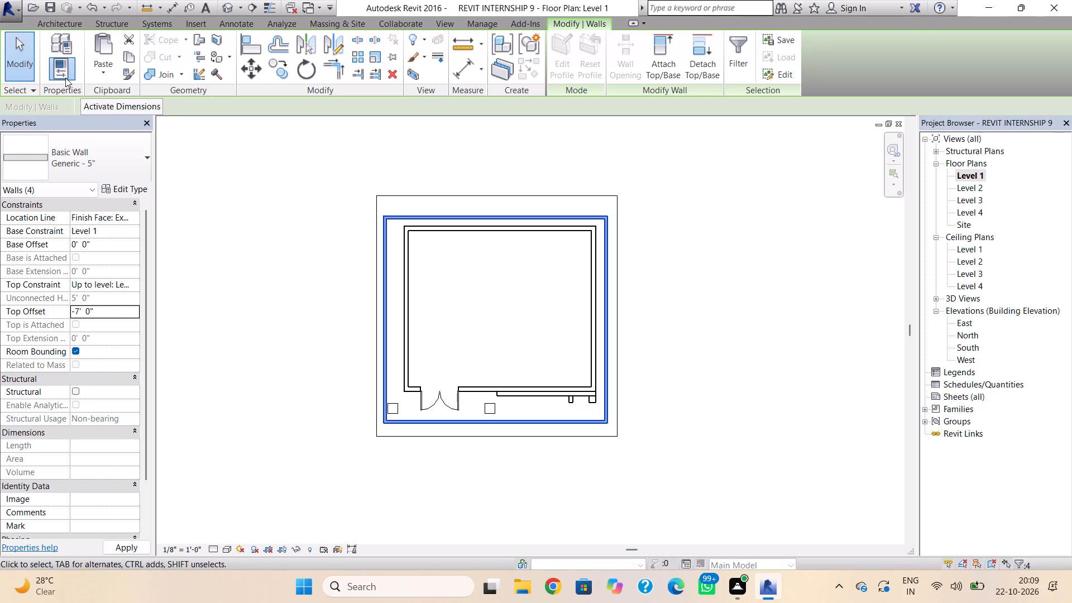
click(226, 9)
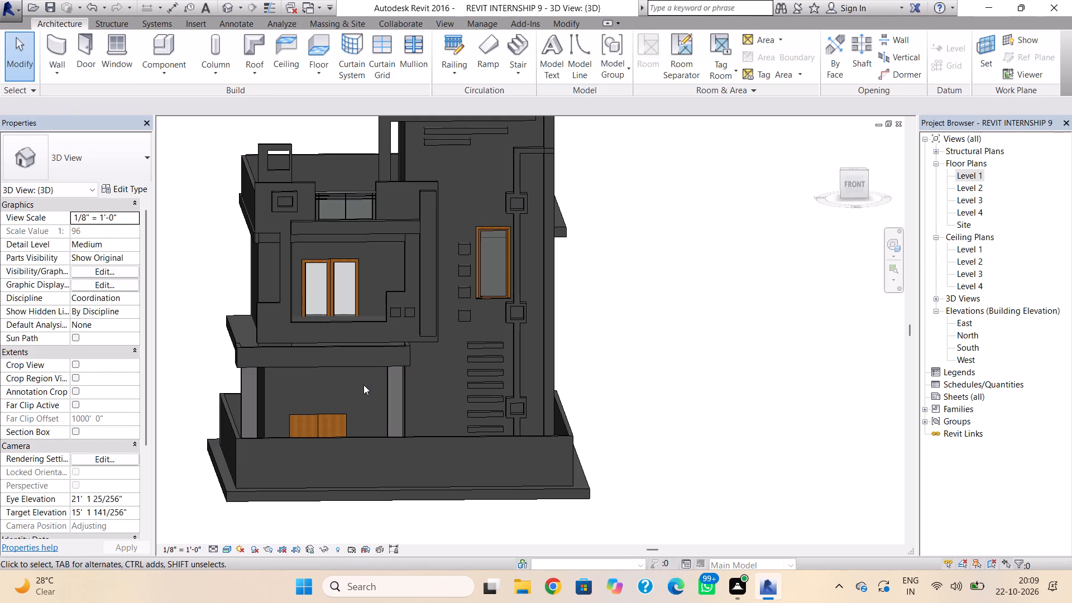
key(Escape)
Shorten the front boundary wall to about 18' by moving its west end to the east porch column, opening the entrance side.
click(463, 441)
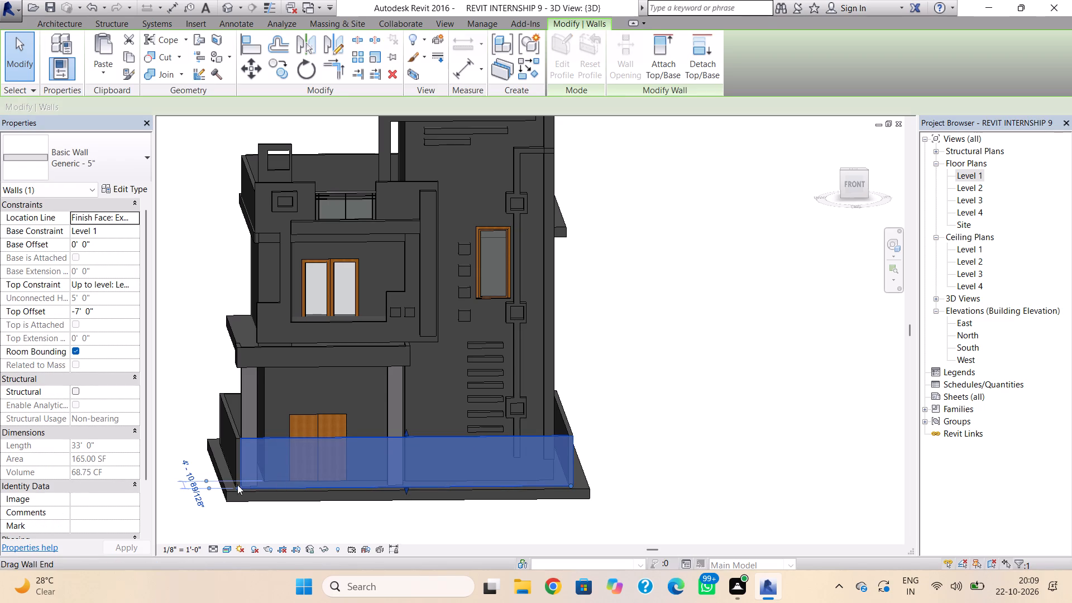
drag(237, 485, 391, 484)
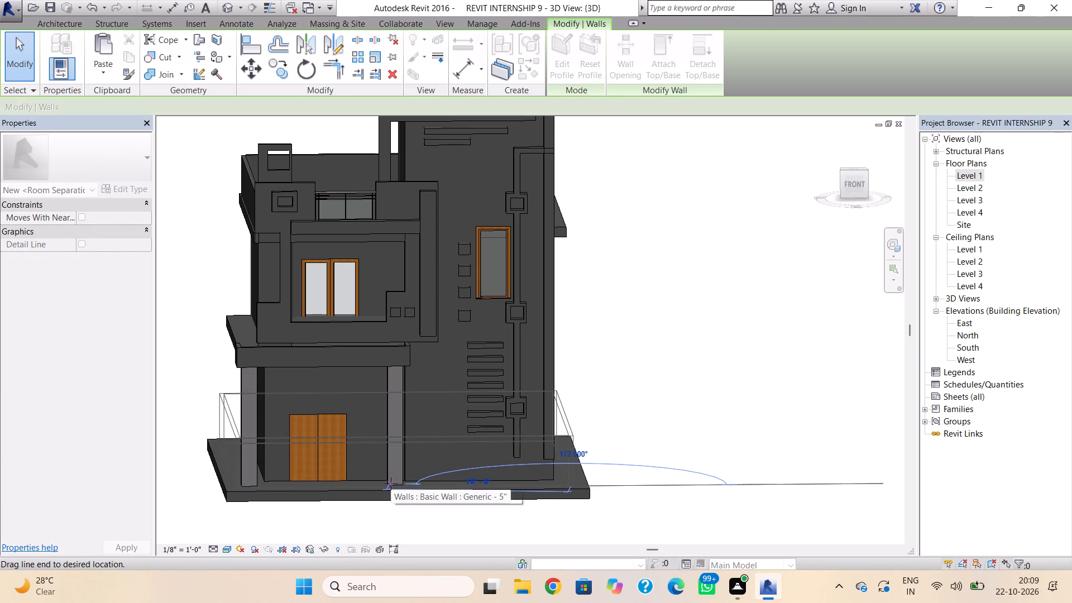
drag(391, 484, 388, 484)
key(Escape)
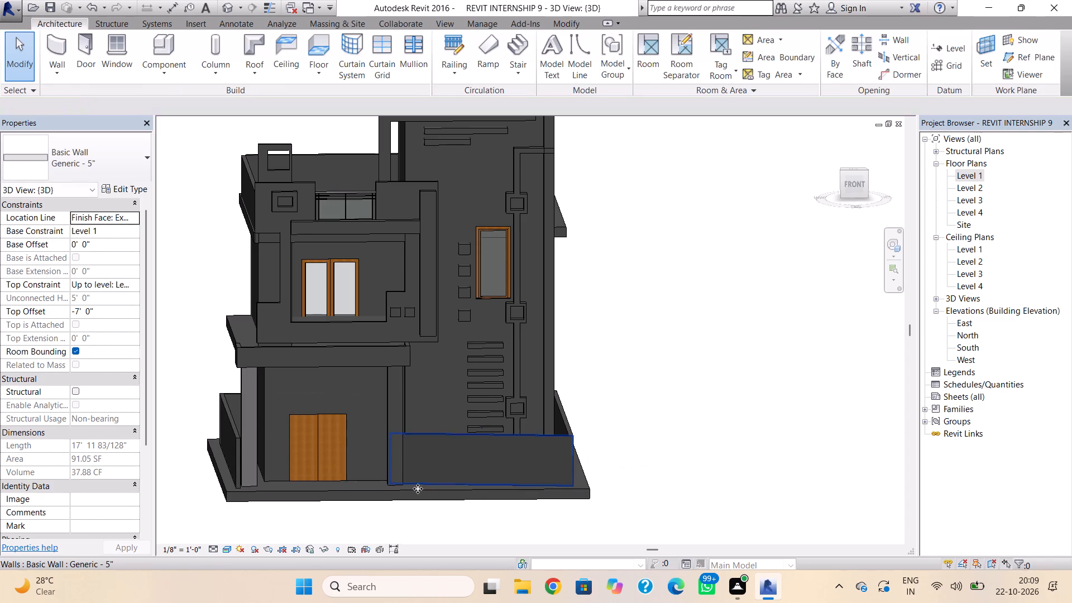
Stretch the entrance-side end of the front boundary wall in the 3D view until the wall is about 18' 6" long.
right_drag(399, 495, 433, 525)
key(Escape)
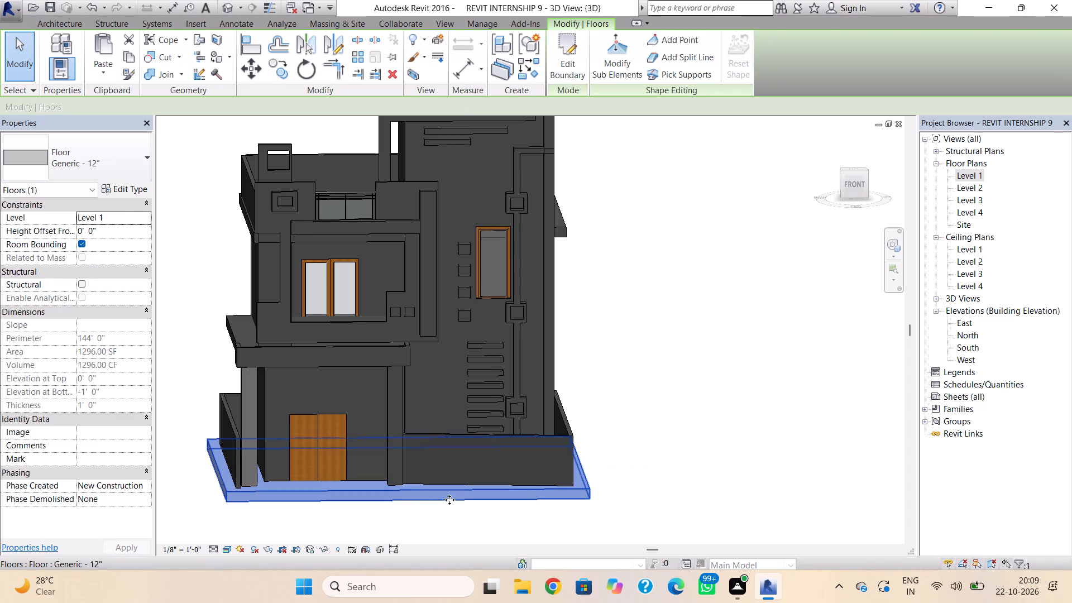
key(Escape)
ctrl+right_drag(402, 509, 438, 539)
key(grave)
shift+right_drag(607, 422, 612, 429)
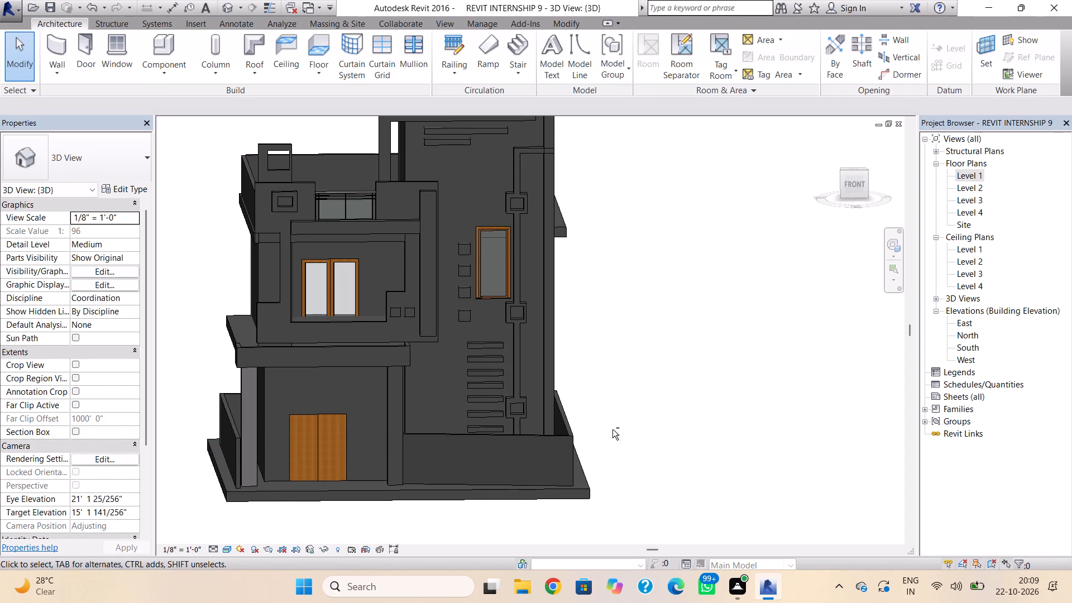
shift+right_drag(613, 429, 721, 497)
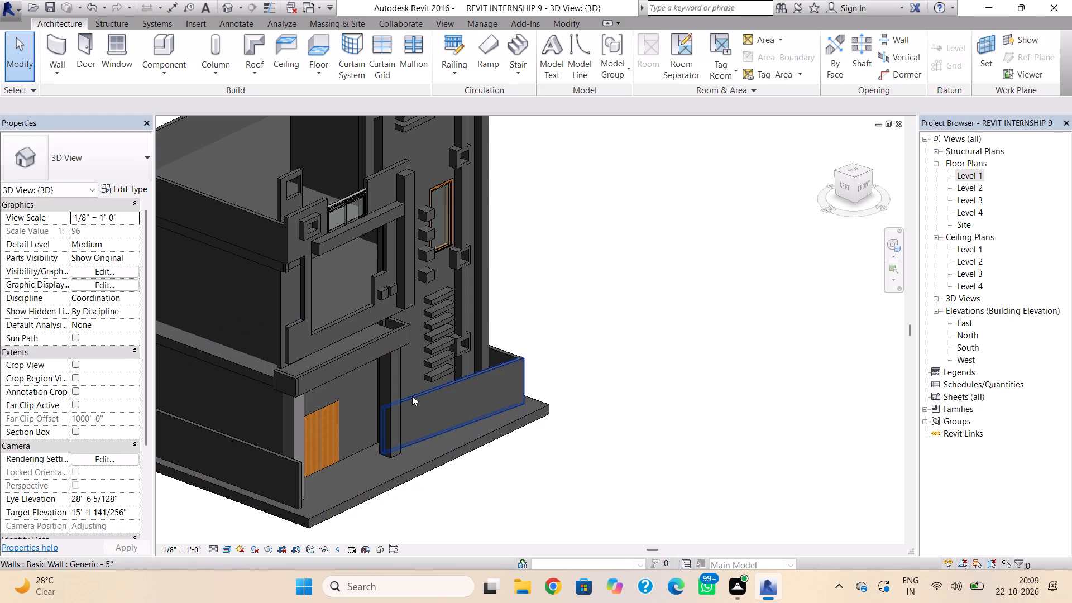
click(412, 396)
drag(385, 452, 397, 470)
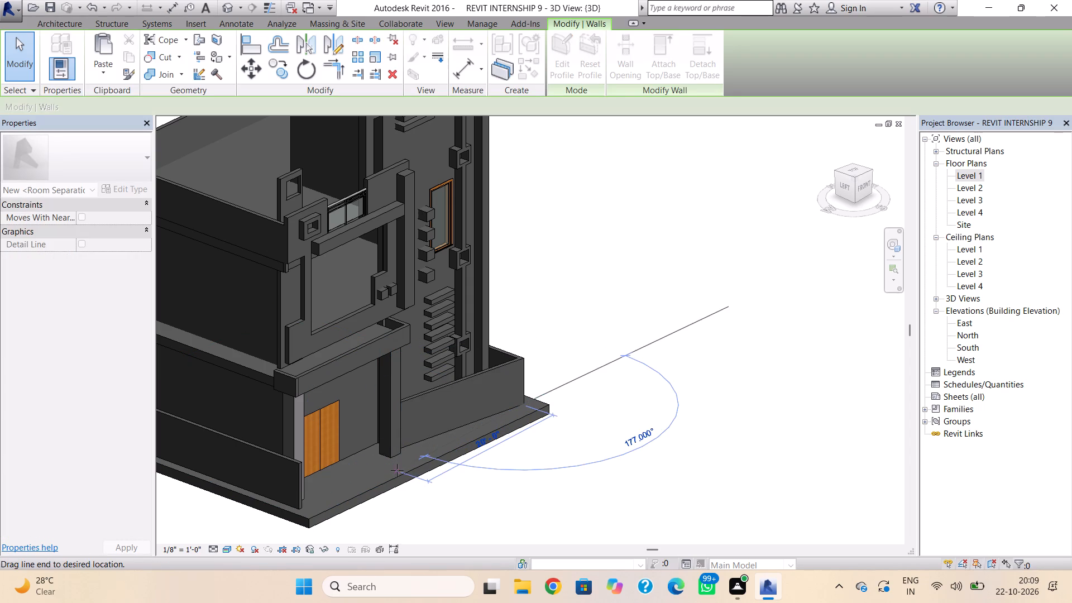
drag(397, 470, 396, 461)
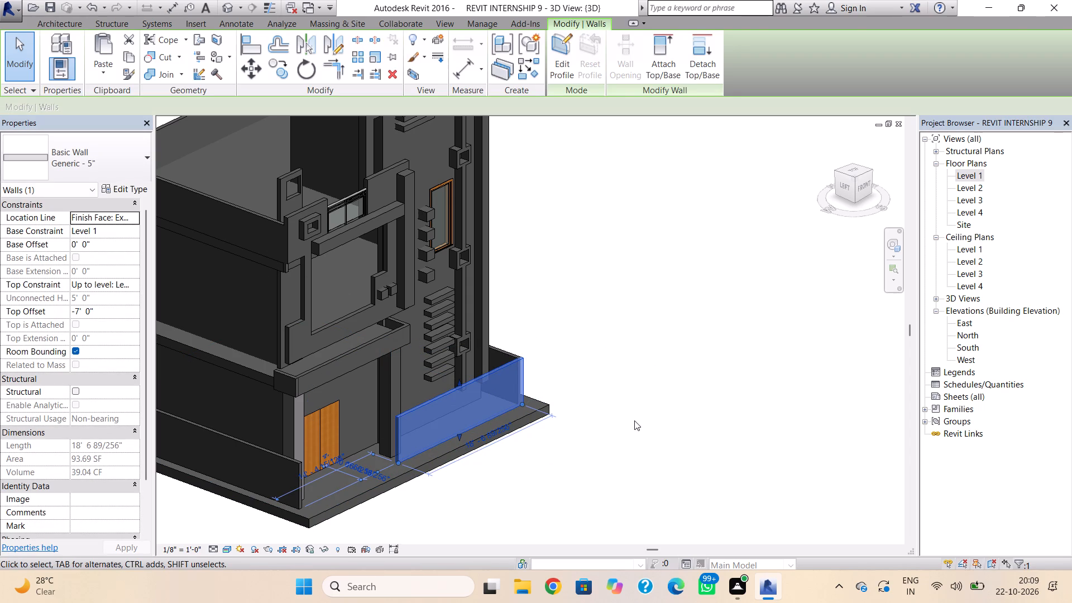
key(Escape)
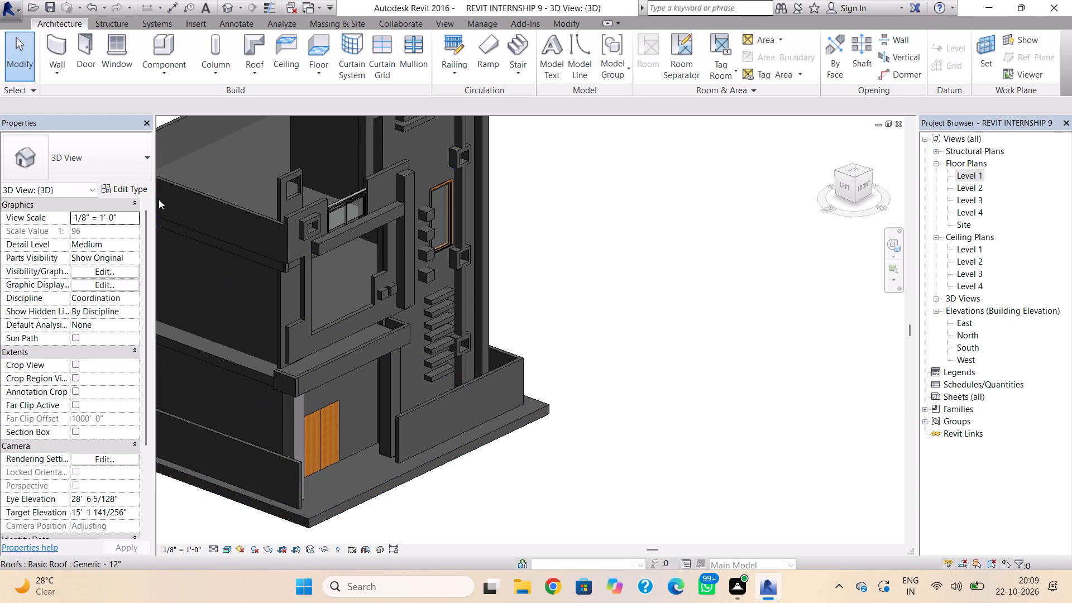
Place two 18" x 18" rectangular columns in the Level 1 plan at the boundary wall ends flanking the entrance opening.
click(216, 66)
click(214, 123)
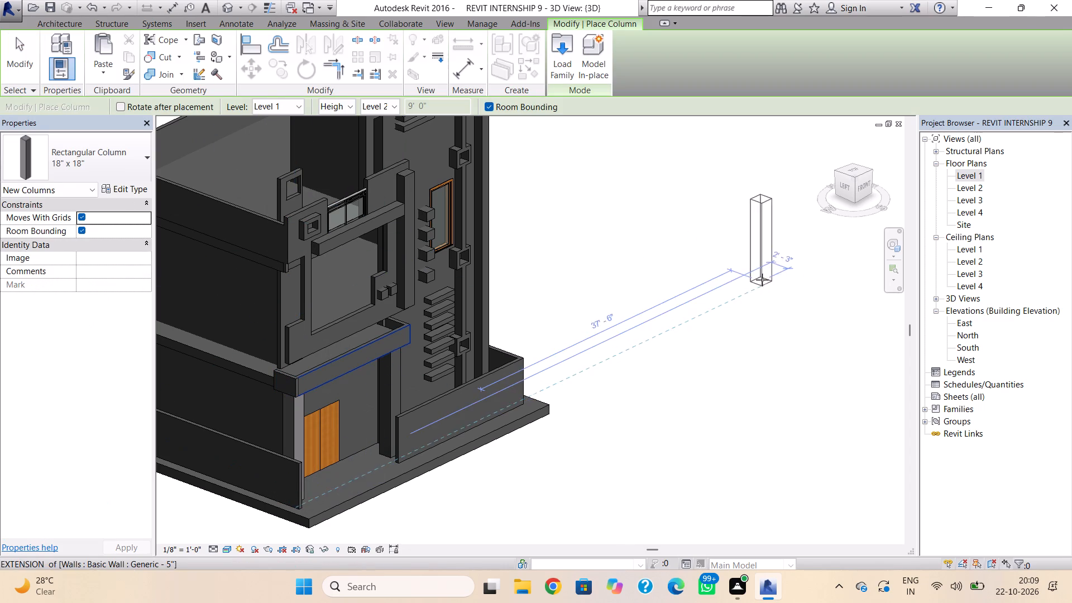
double_click(969, 173)
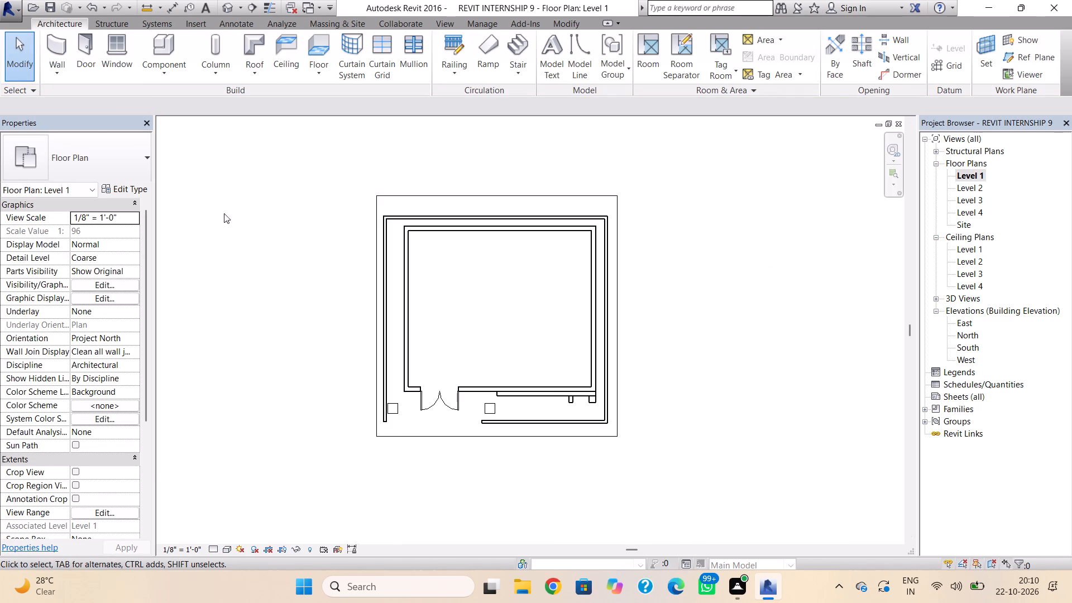
click(213, 79)
click(219, 122)
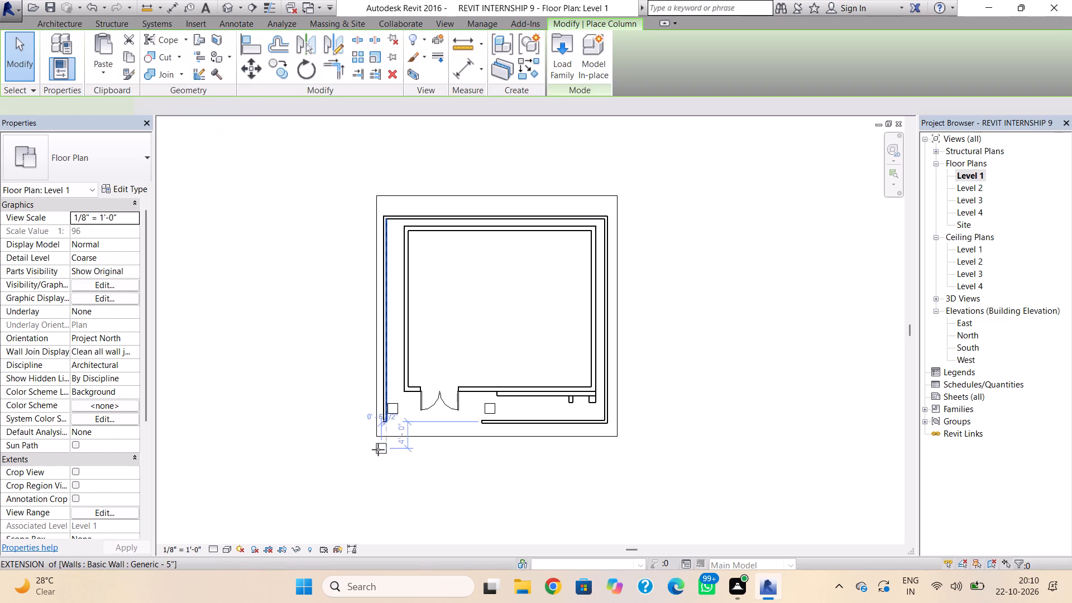
scroll(380, 443, up, 3)
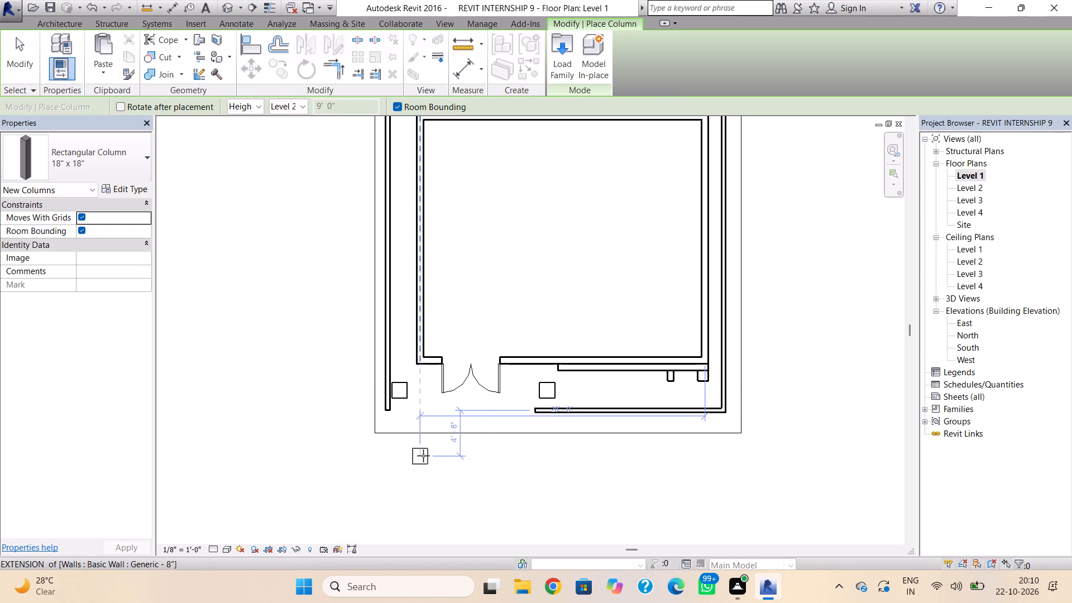
scroll(414, 443, up, 3)
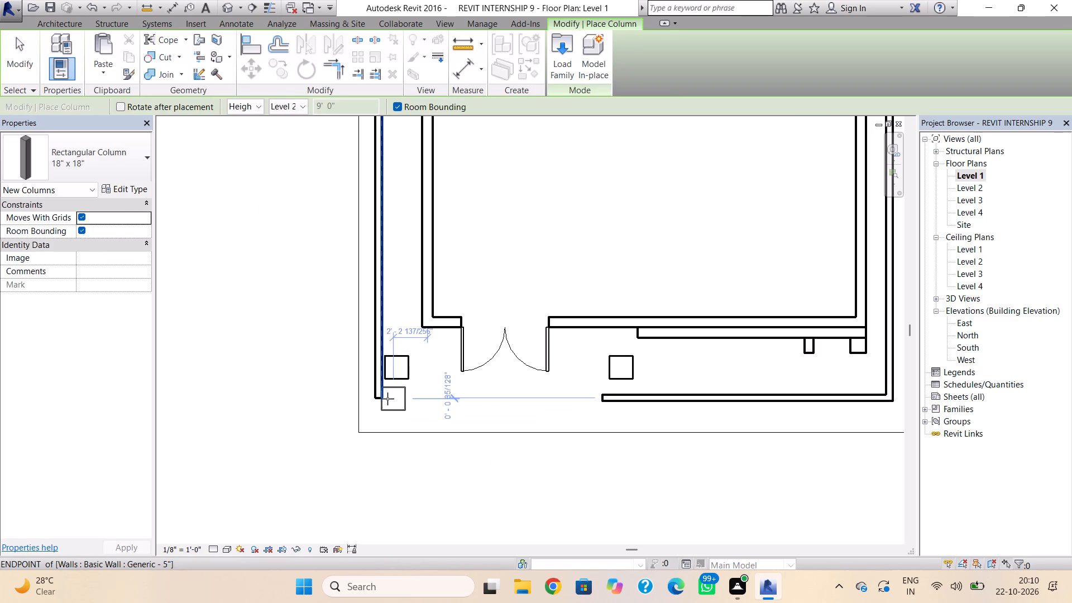
click(387, 399)
click(591, 401)
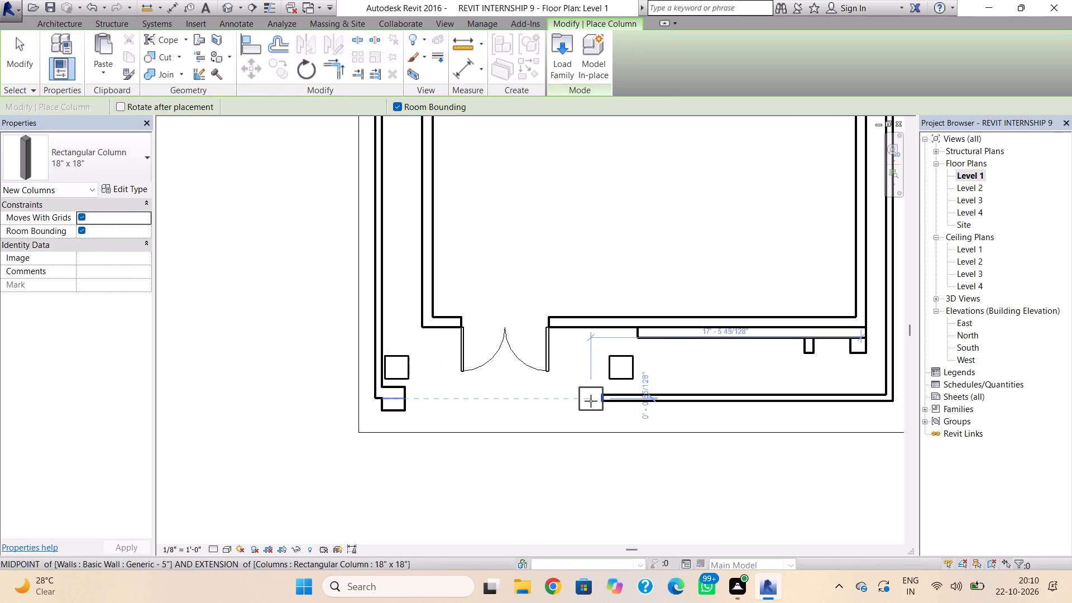
key(Escape)
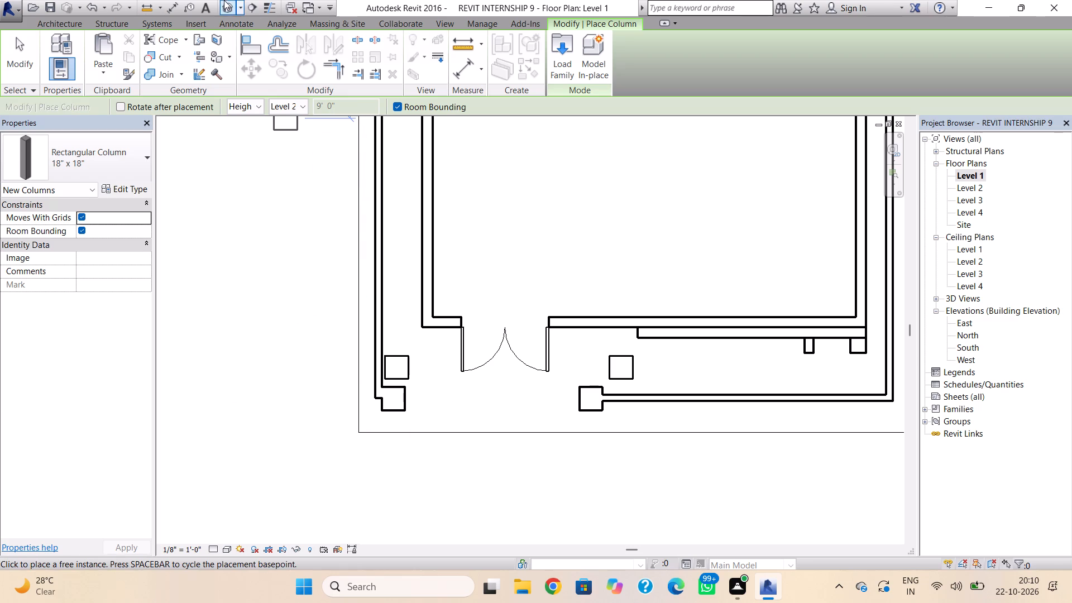
click(224, 0)
key(Escape)
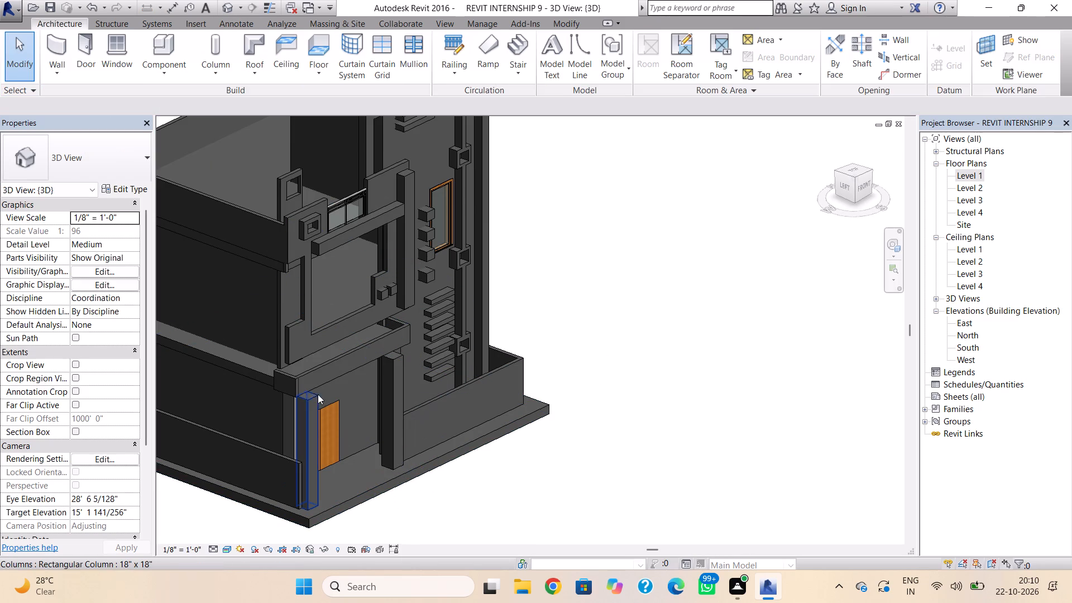
Set the top offset of both entrance columns to -6' in the 3D view.
click(309, 398)
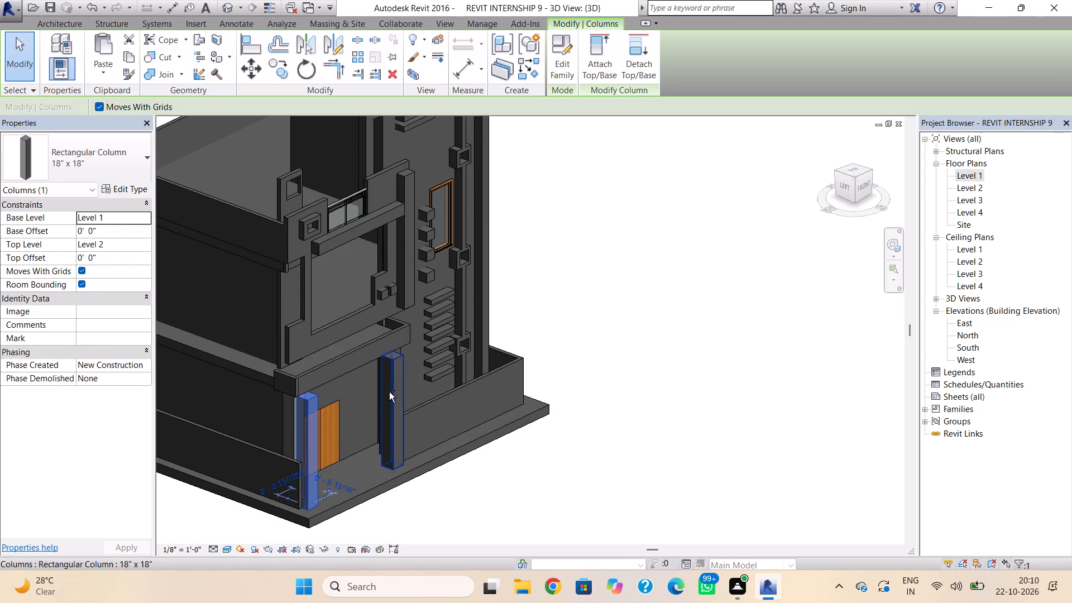
ctrl+click(396, 360)
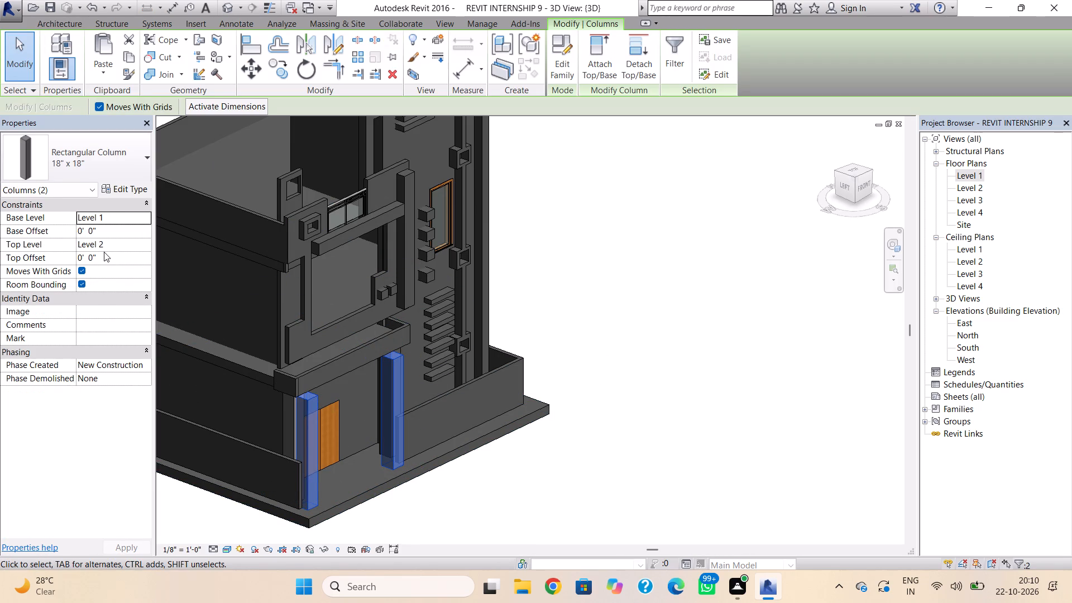
ctrl+click(104, 252)
drag(104, 252, 39, 276)
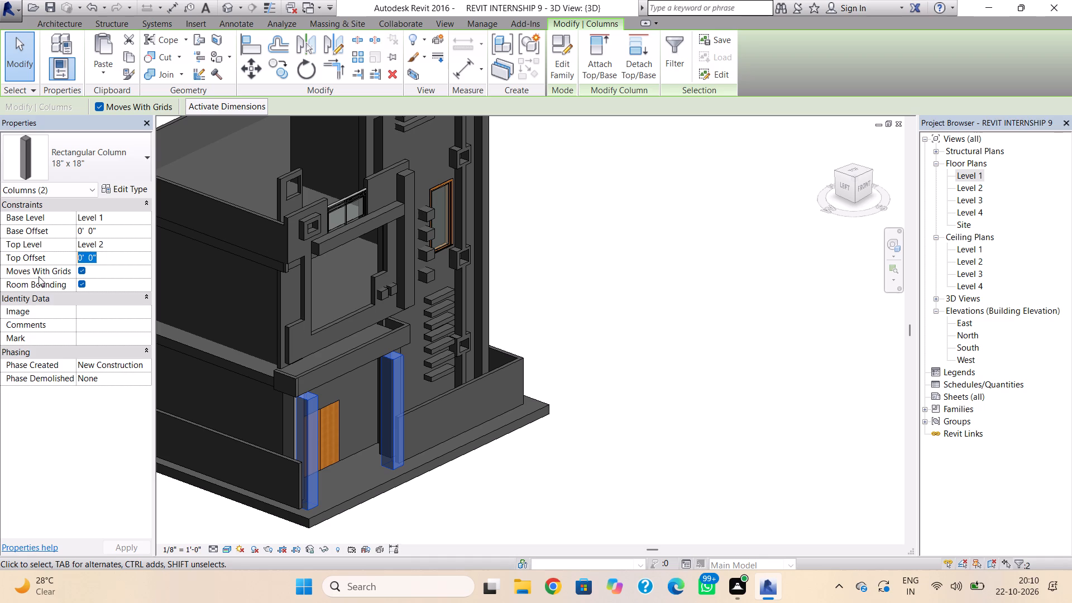
text(-6')
key(Return)
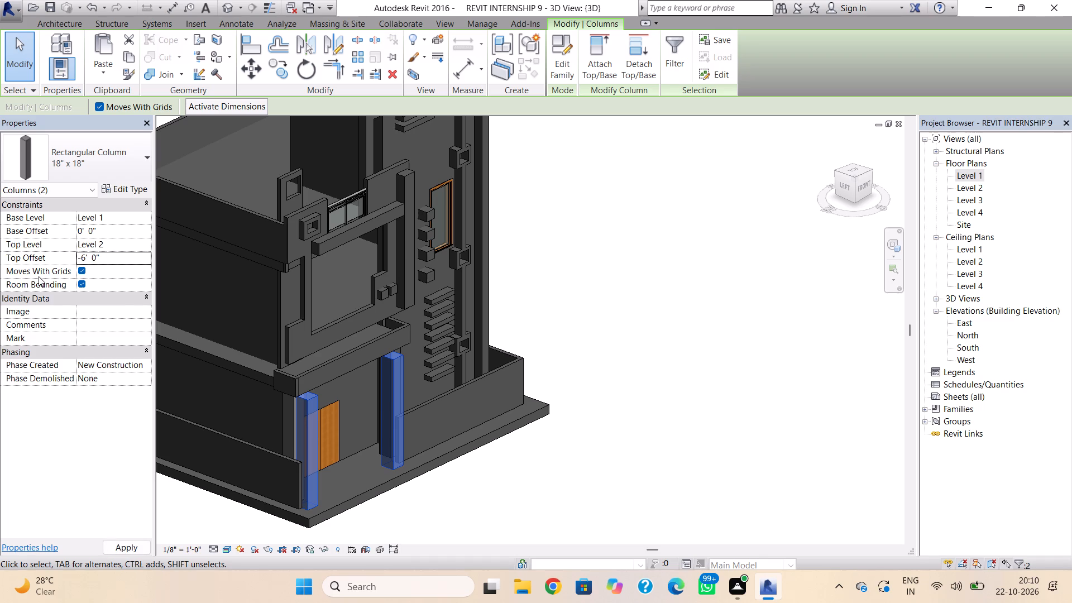
key(Escape)
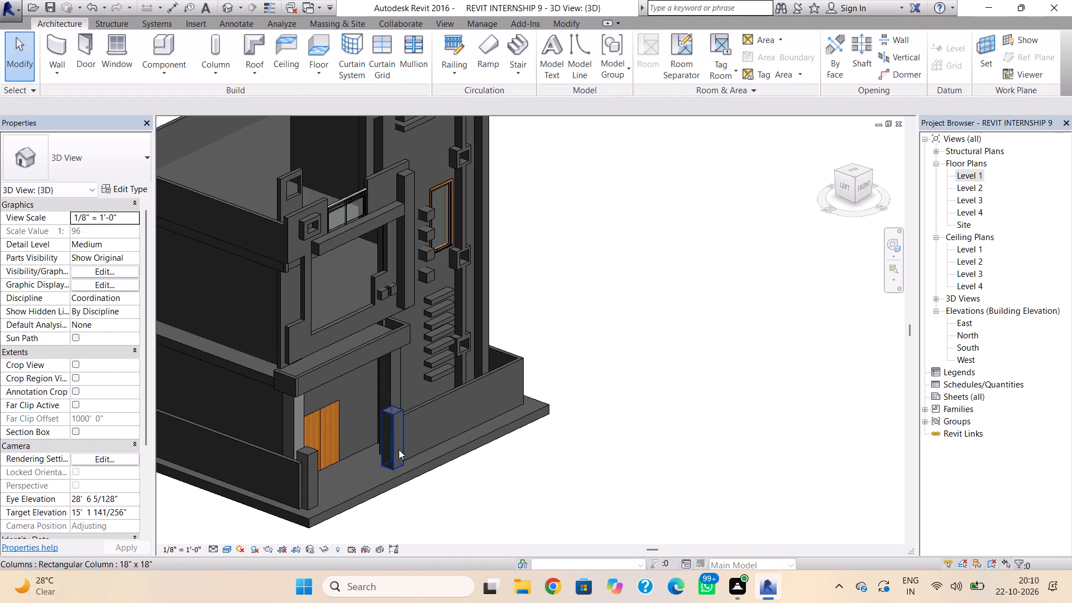
Start an in-place model component in the Walls category, keeping the suggested name.
click(455, 392)
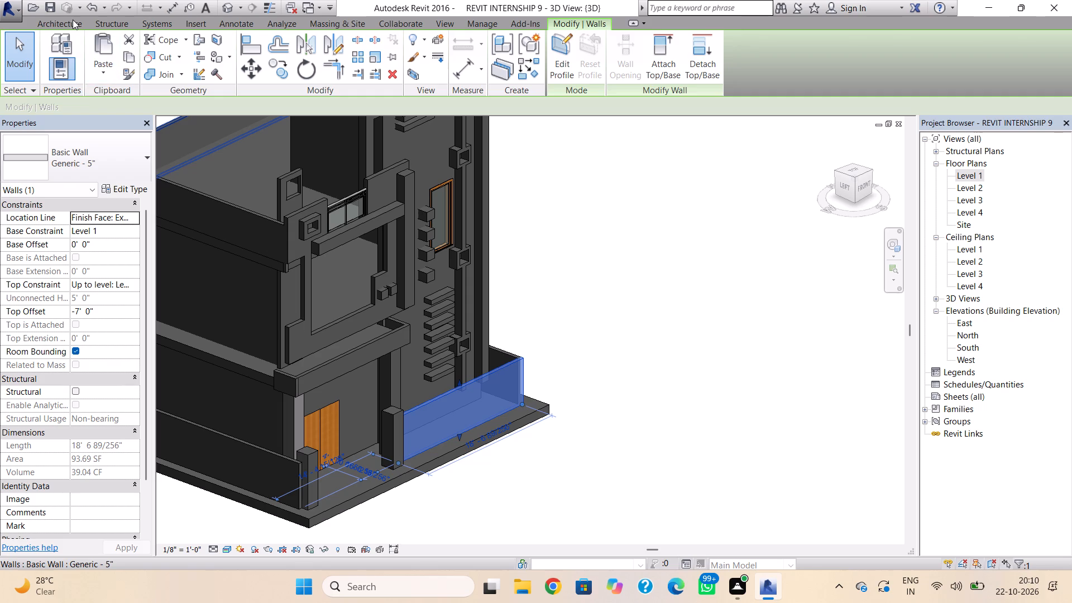
click(73, 19)
key(Escape)
click(151, 58)
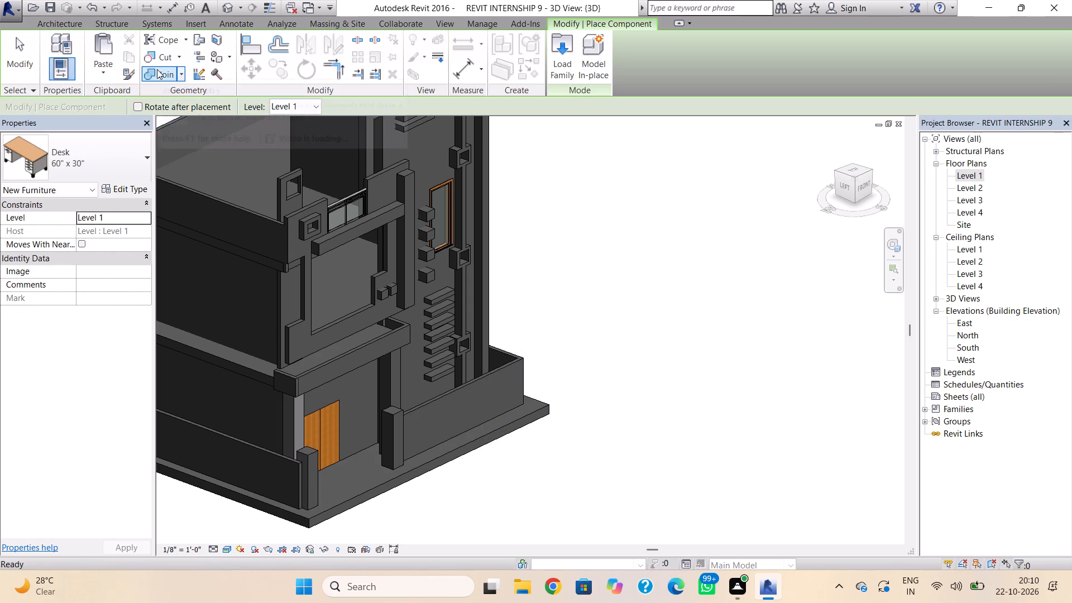
click(64, 21)
click(166, 75)
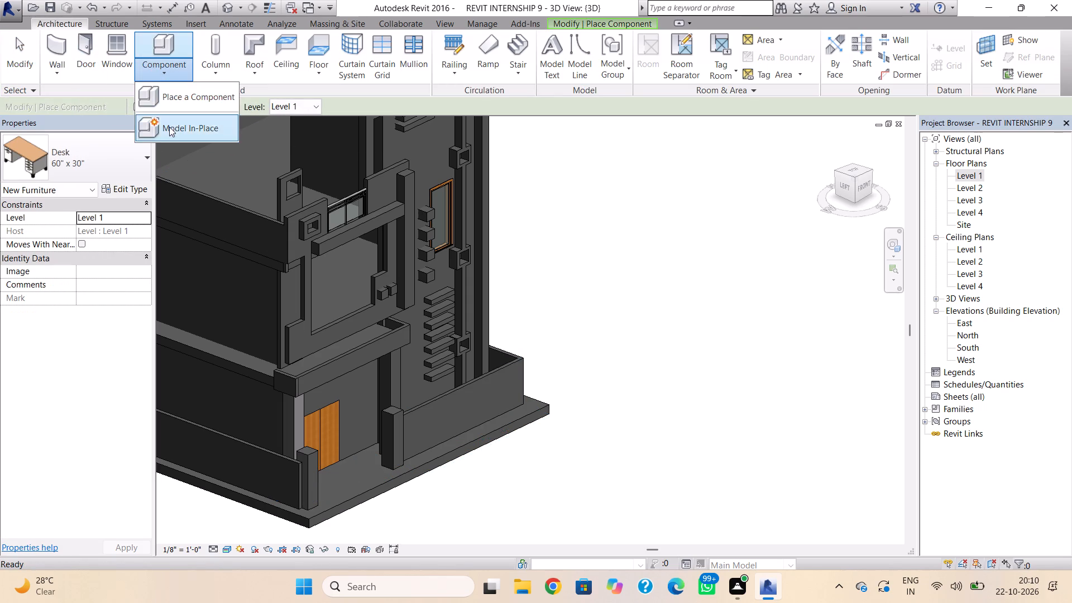
click(169, 127)
drag(623, 210, 618, 249)
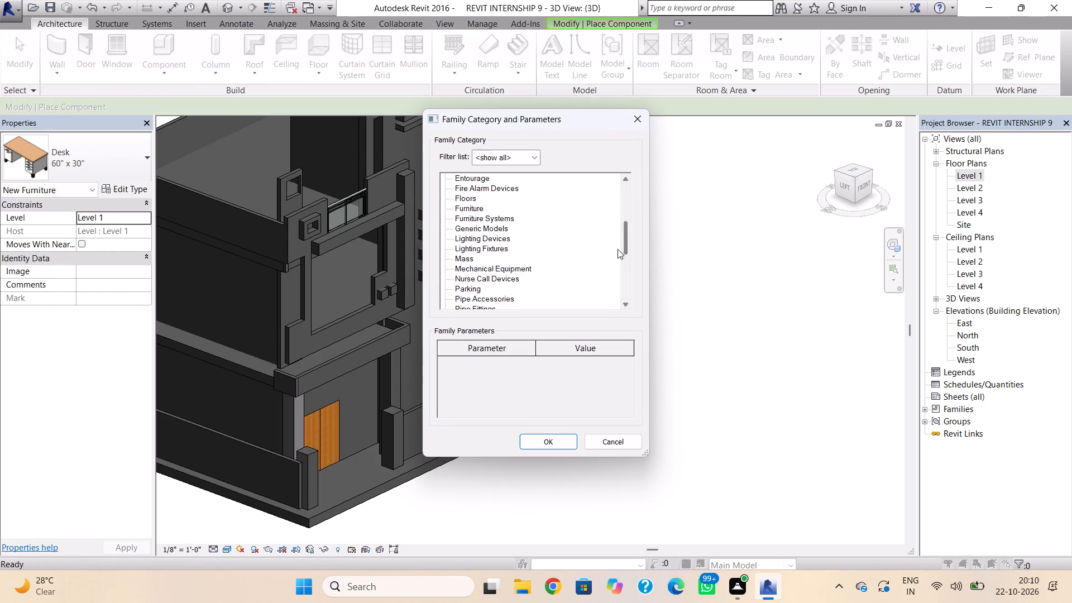
drag(618, 249, 613, 290)
click(465, 289)
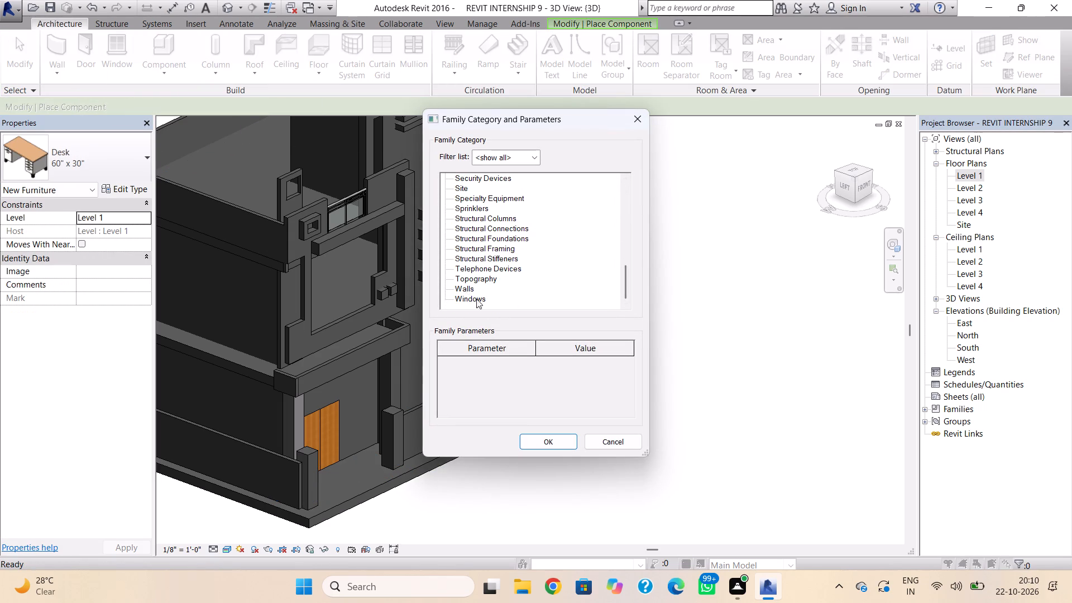
click(567, 437)
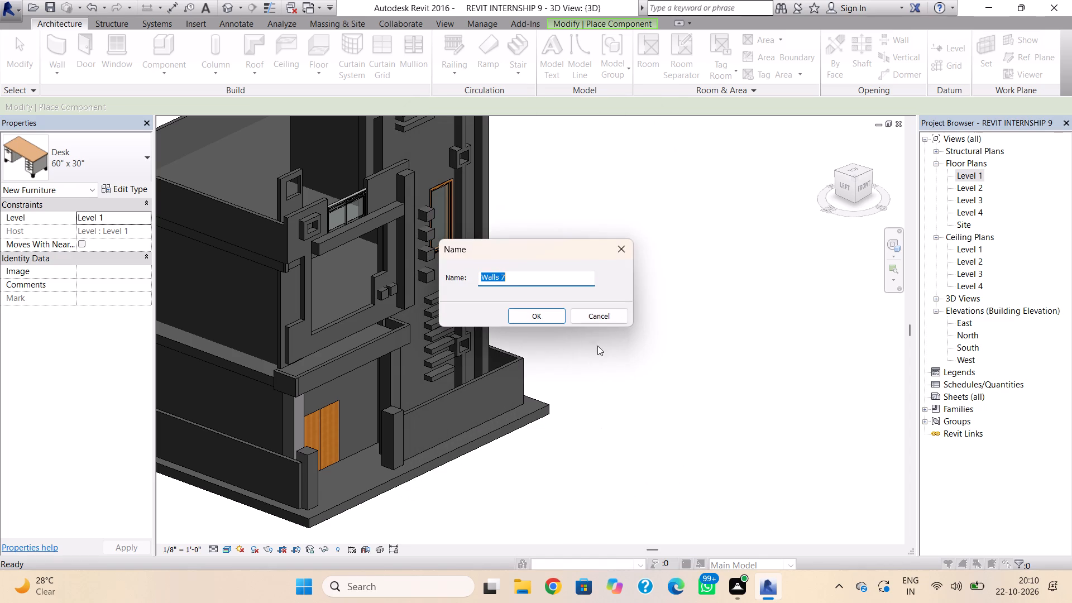
click(534, 316)
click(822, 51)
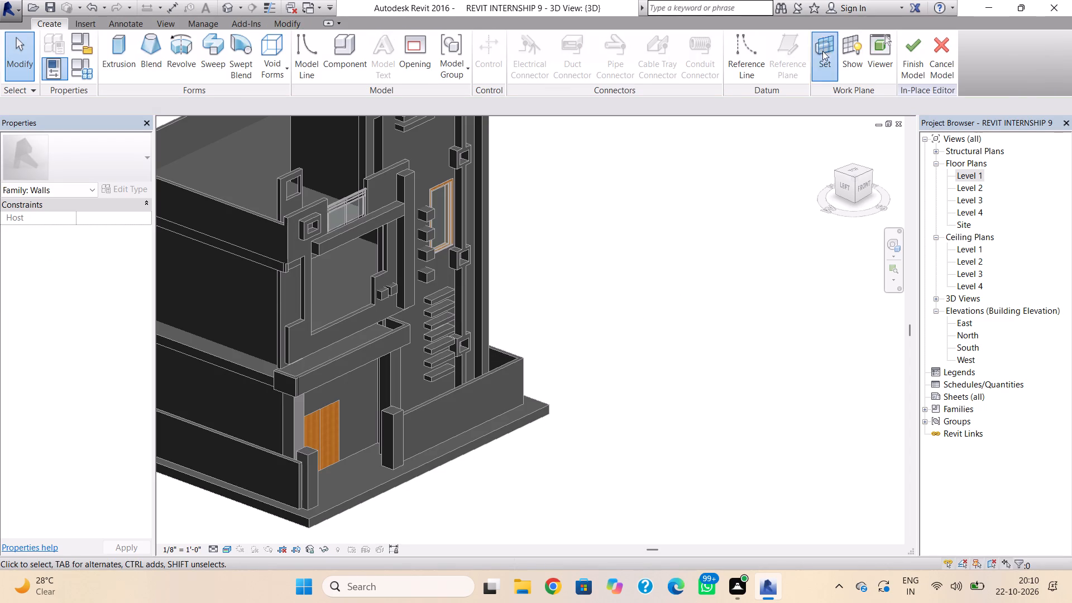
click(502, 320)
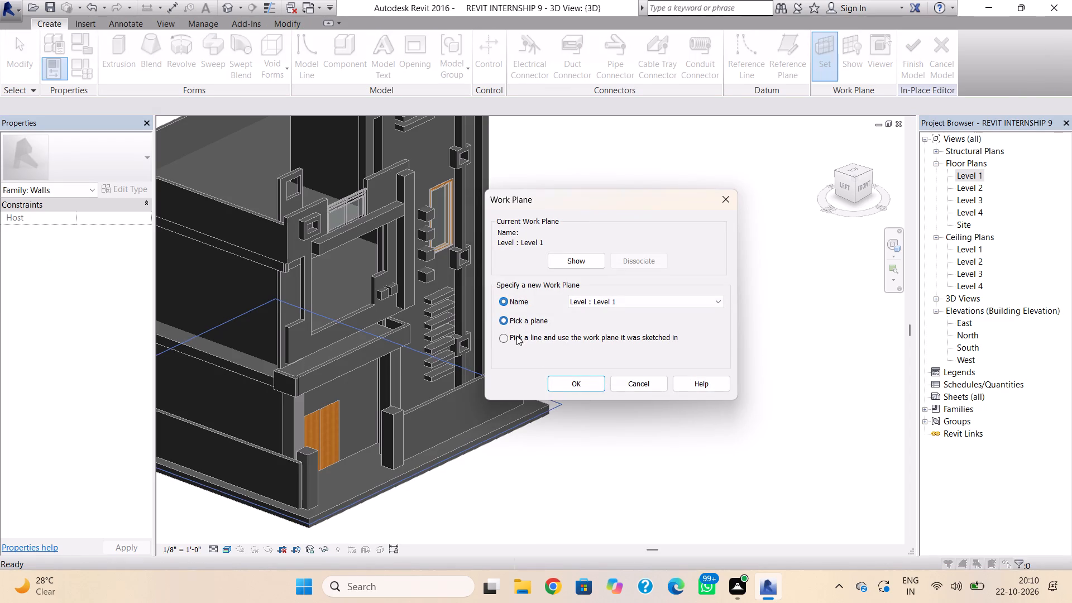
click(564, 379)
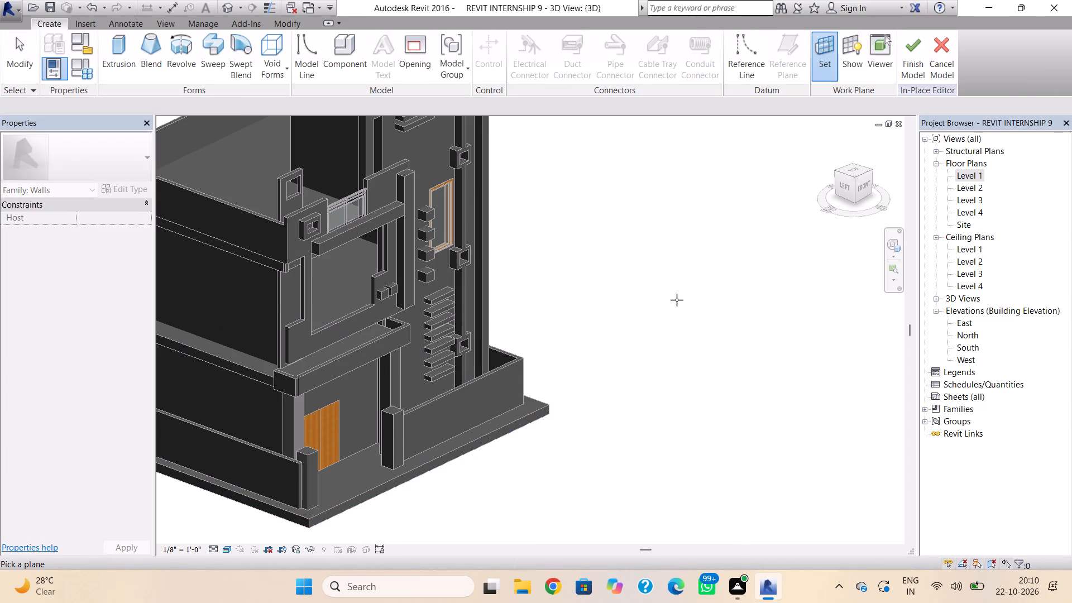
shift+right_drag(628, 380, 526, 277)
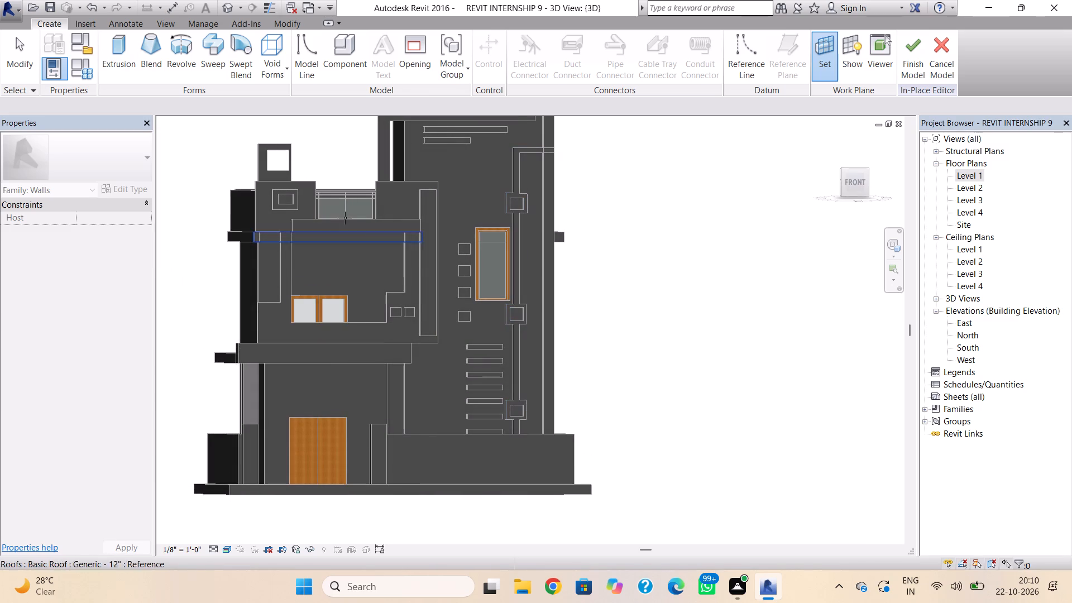
Start an extrusion for the in-place wall model.
click(127, 51)
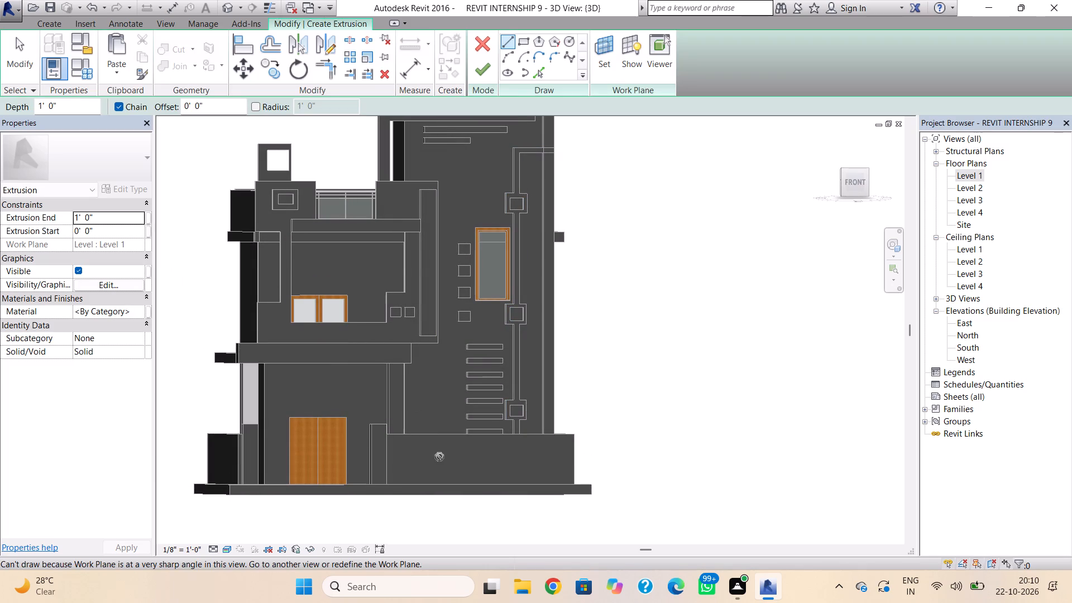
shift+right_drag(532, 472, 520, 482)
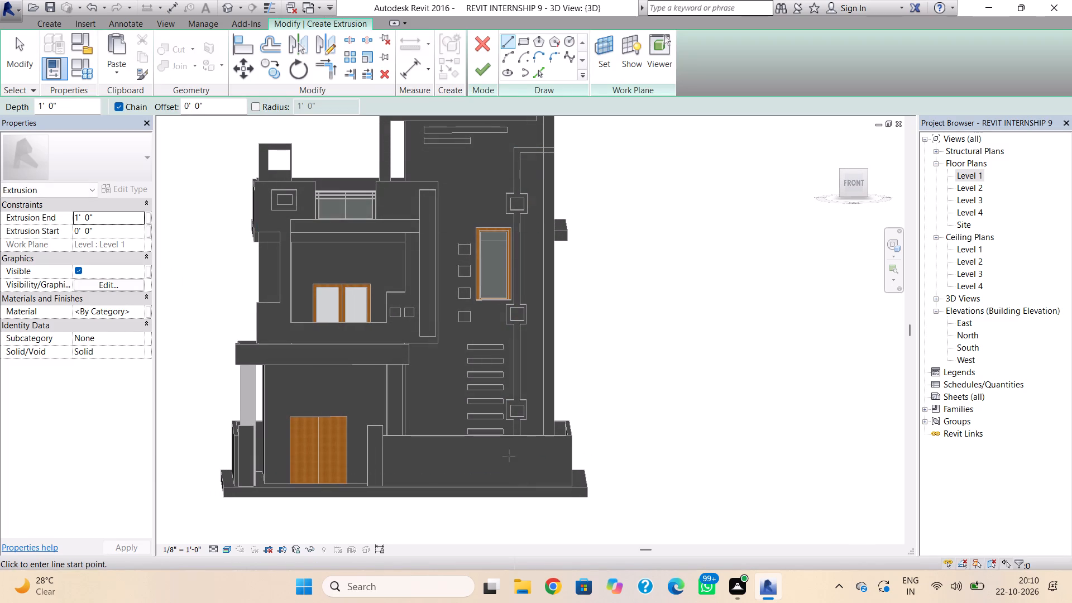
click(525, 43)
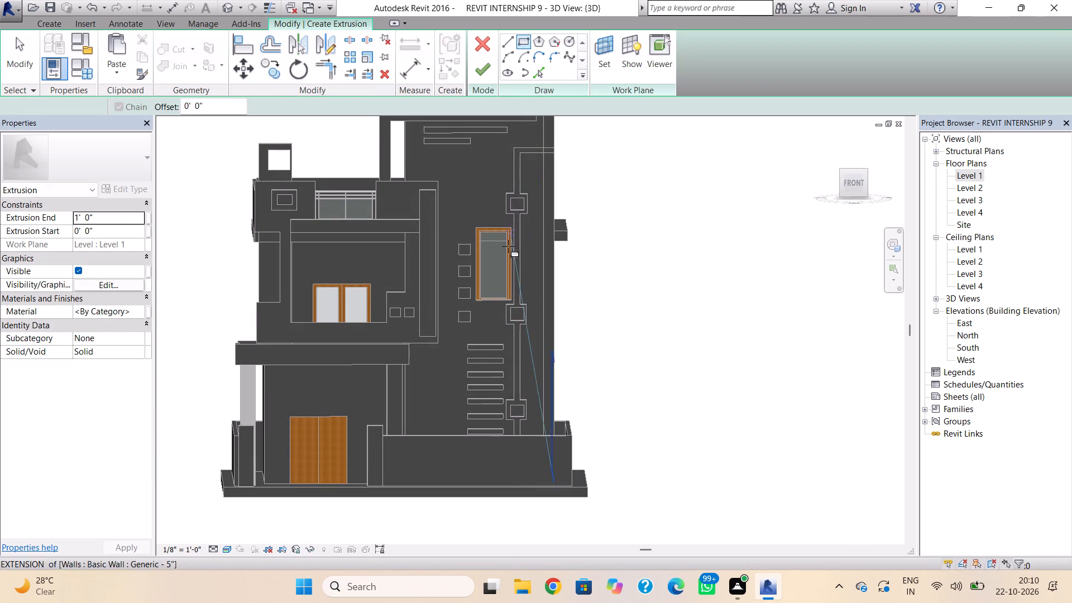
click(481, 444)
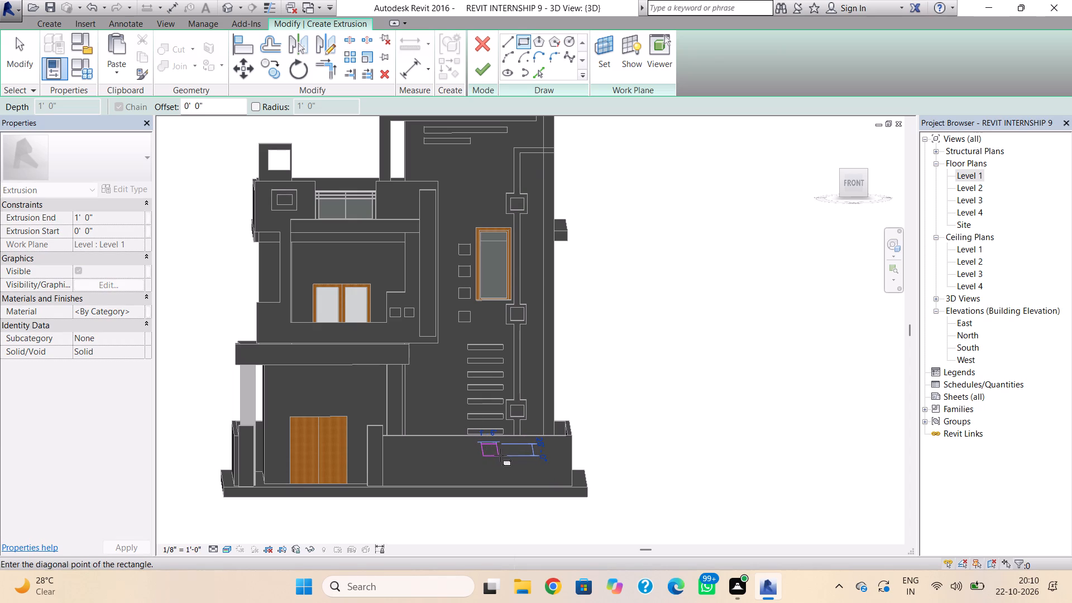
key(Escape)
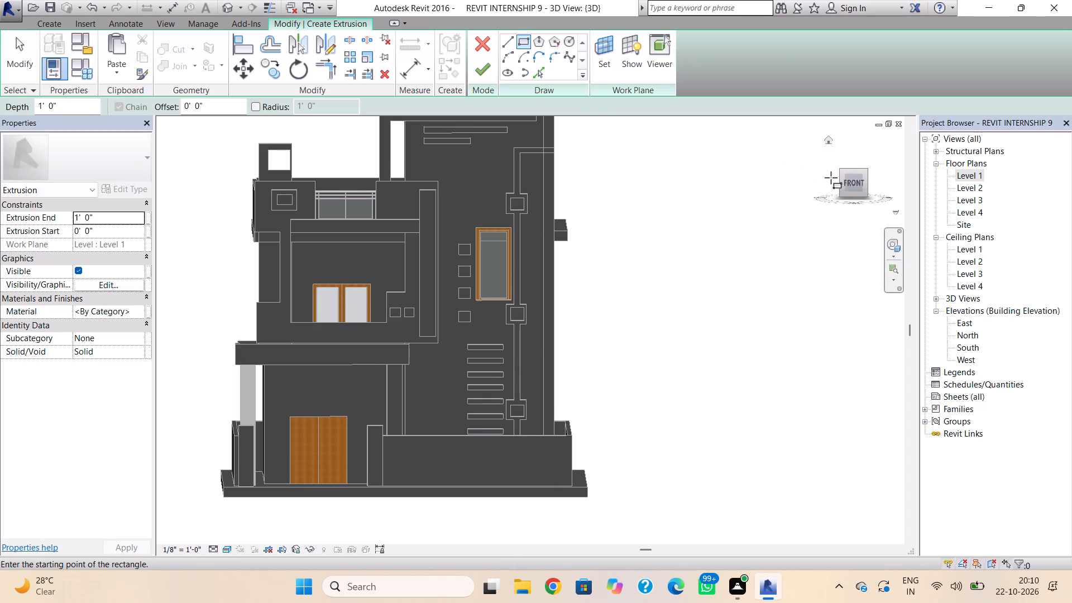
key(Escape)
In the front view, set the extrusion's work plane by picking the face of the front boundary wall.
click(854, 183)
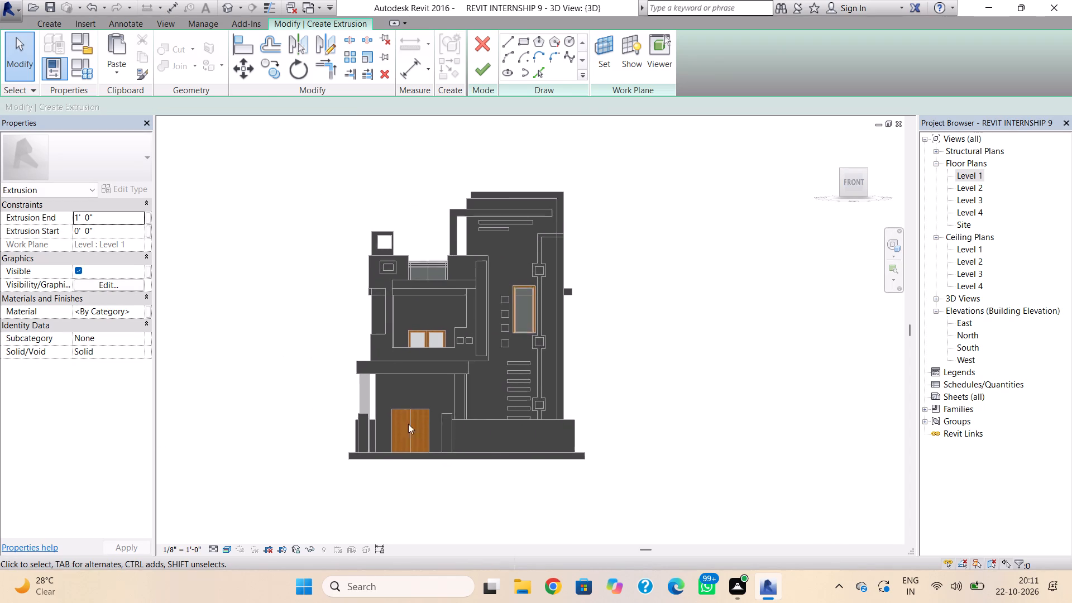
scroll(560, 468, up, 5)
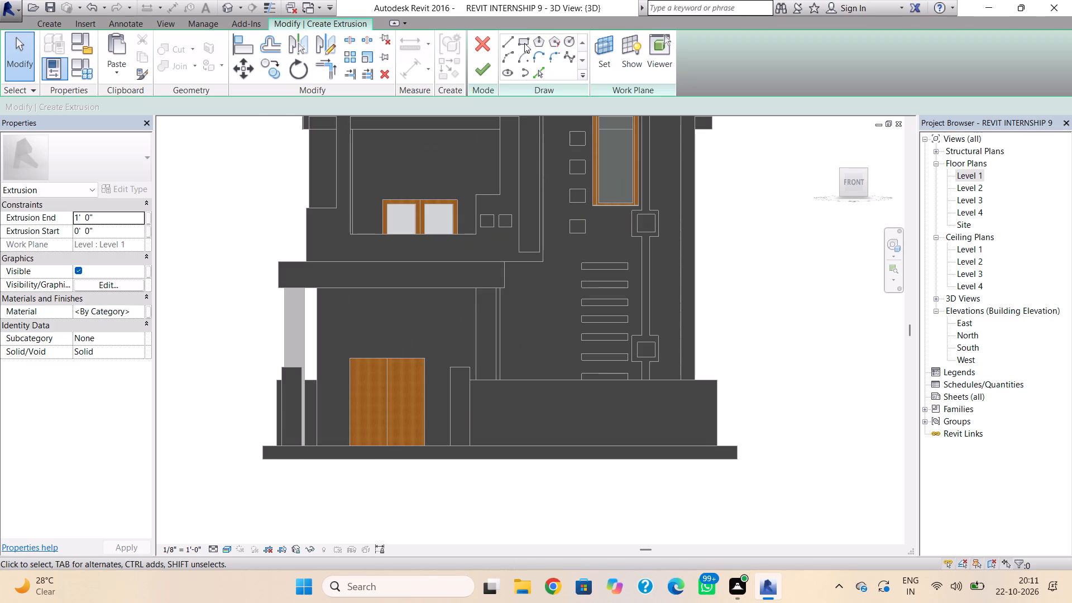
click(524, 43)
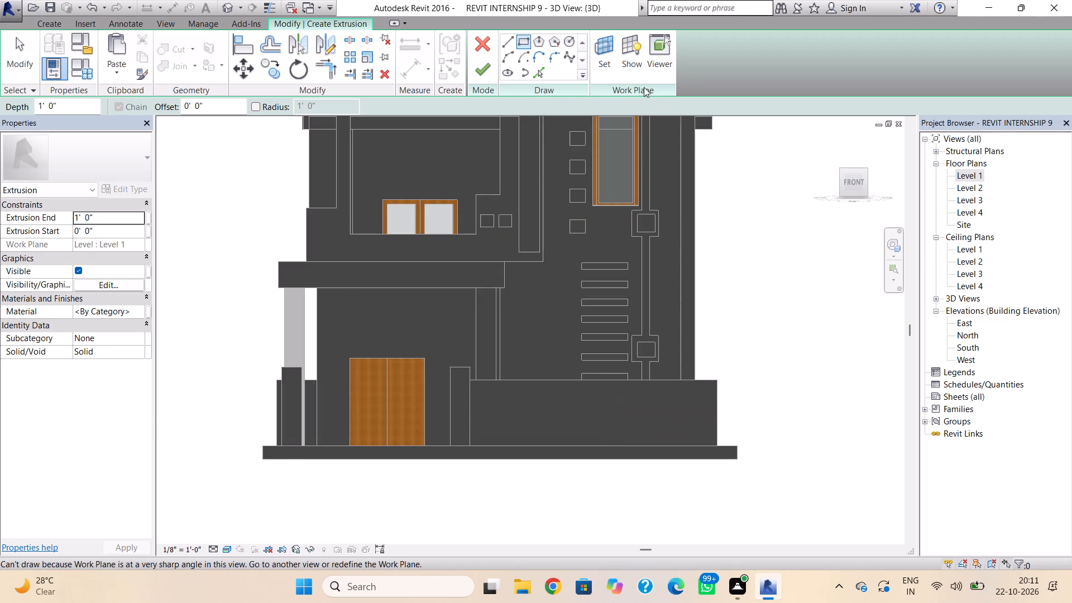
click(612, 52)
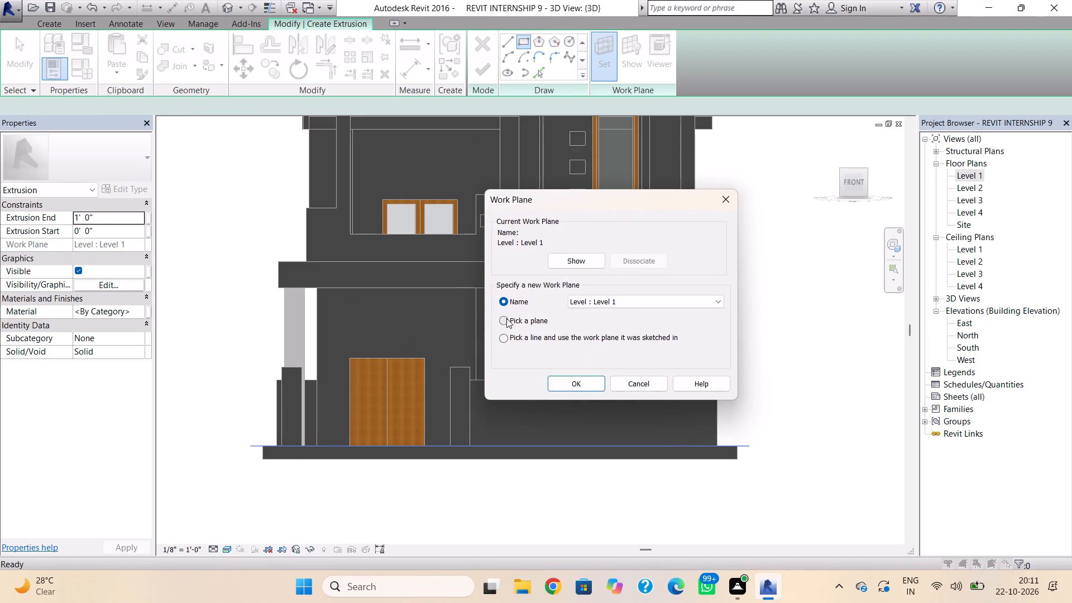
click(503, 319)
click(565, 380)
click(585, 384)
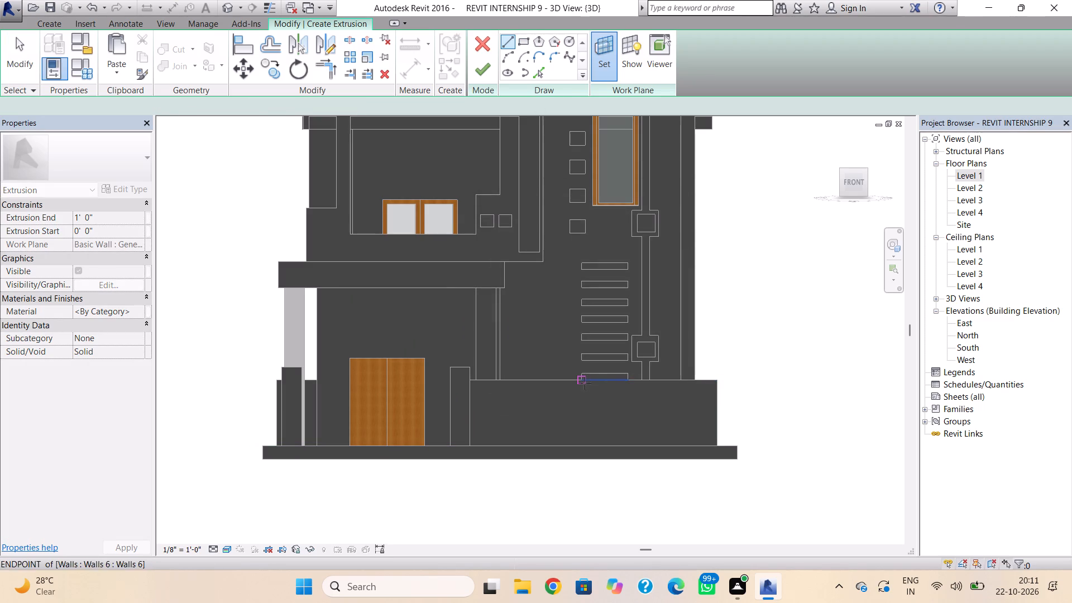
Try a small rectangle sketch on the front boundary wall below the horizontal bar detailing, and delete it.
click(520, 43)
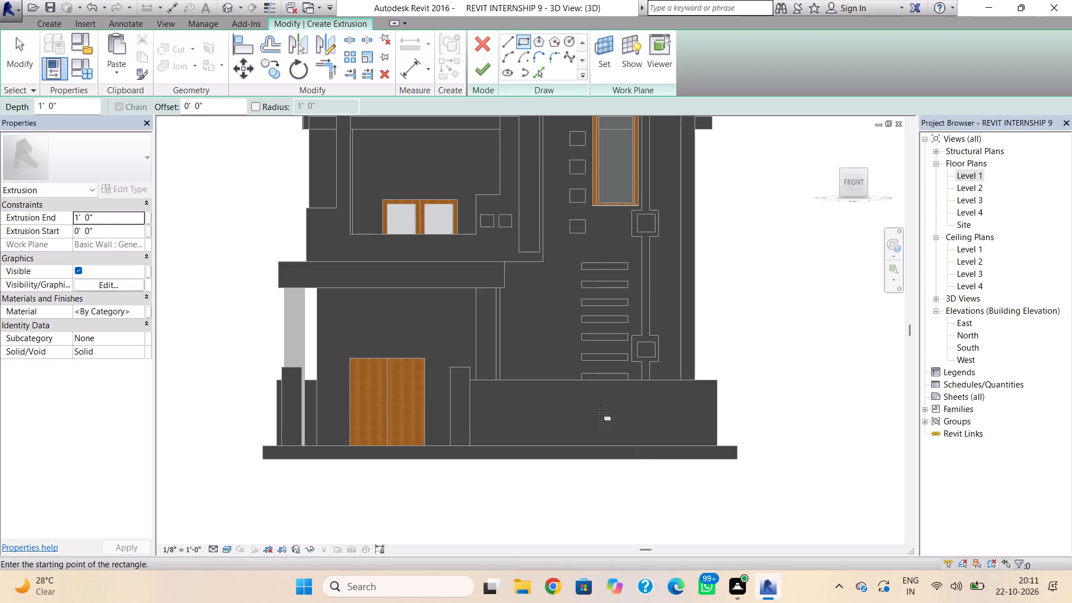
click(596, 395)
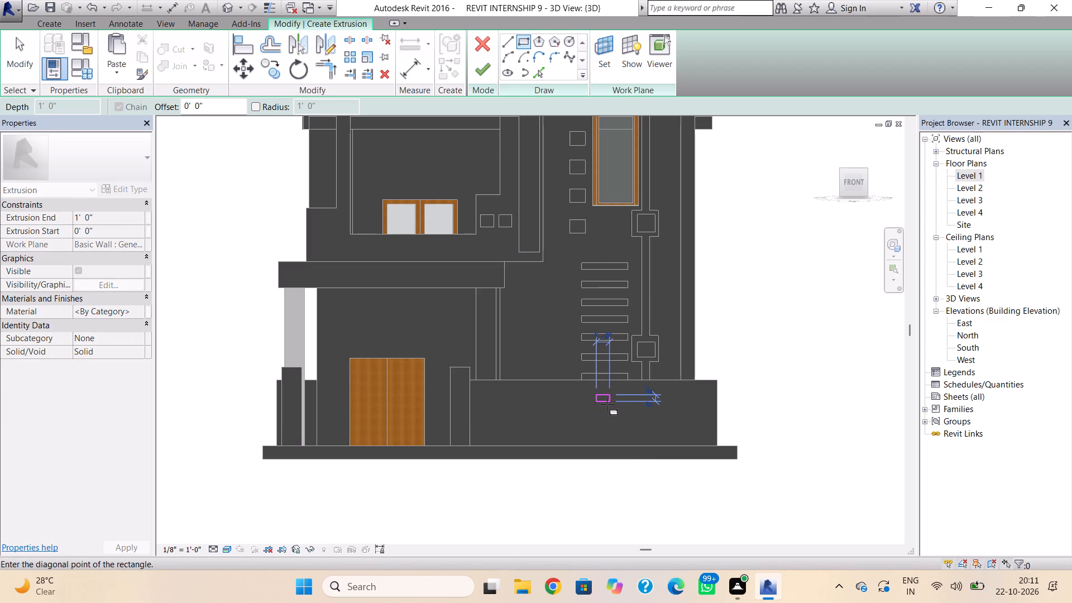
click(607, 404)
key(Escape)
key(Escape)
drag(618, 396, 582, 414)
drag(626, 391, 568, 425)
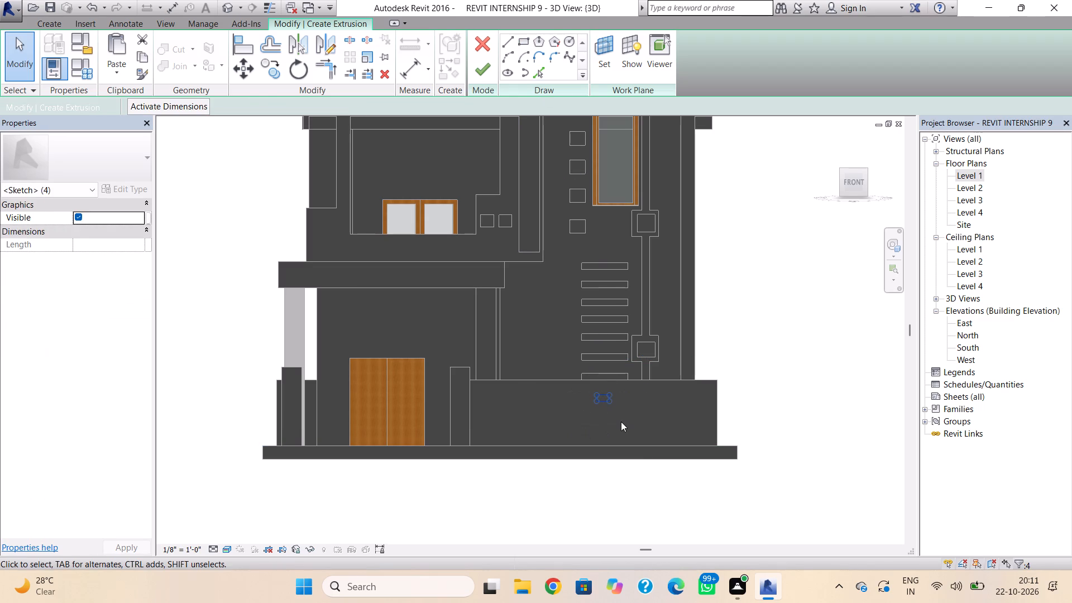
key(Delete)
Sketch a square of about 1' x 1' on the front boundary wall, below the horizontal bar detailing.
click(528, 45)
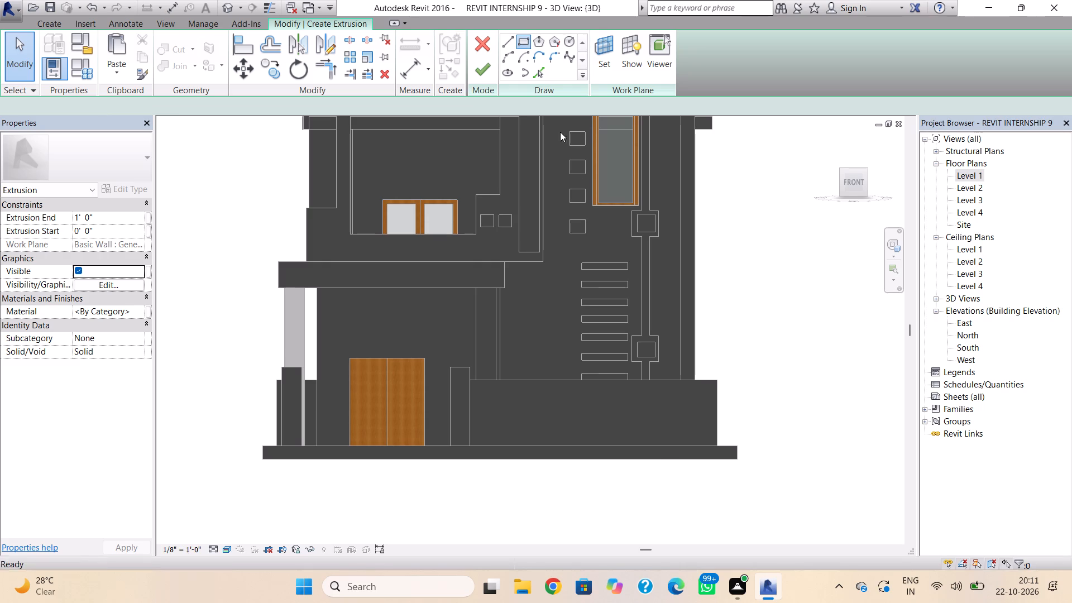
click(604, 396)
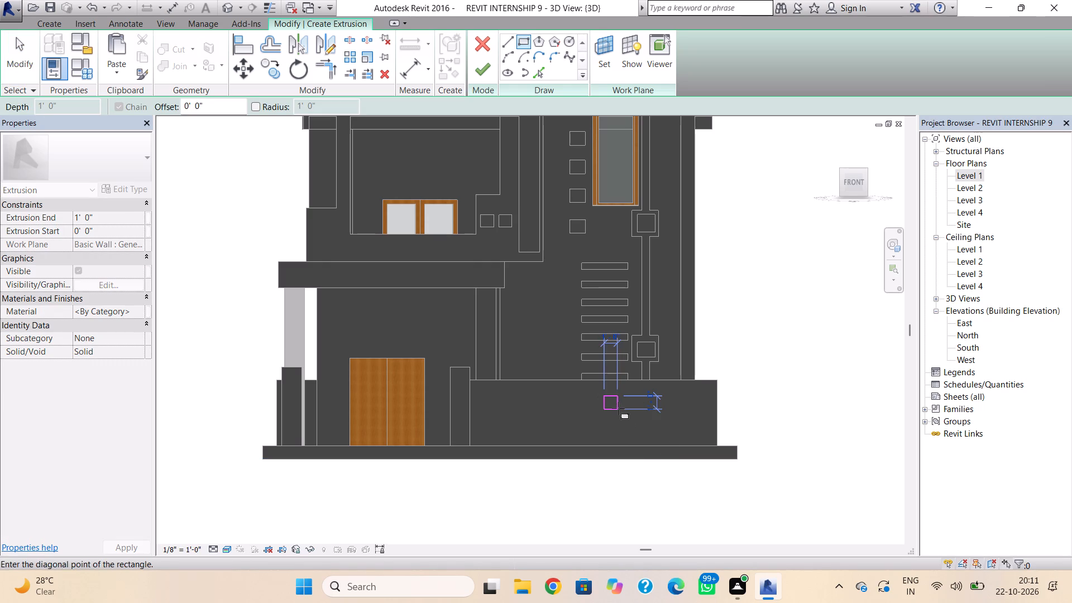
click(618, 408)
key(Escape)
key(Escape)
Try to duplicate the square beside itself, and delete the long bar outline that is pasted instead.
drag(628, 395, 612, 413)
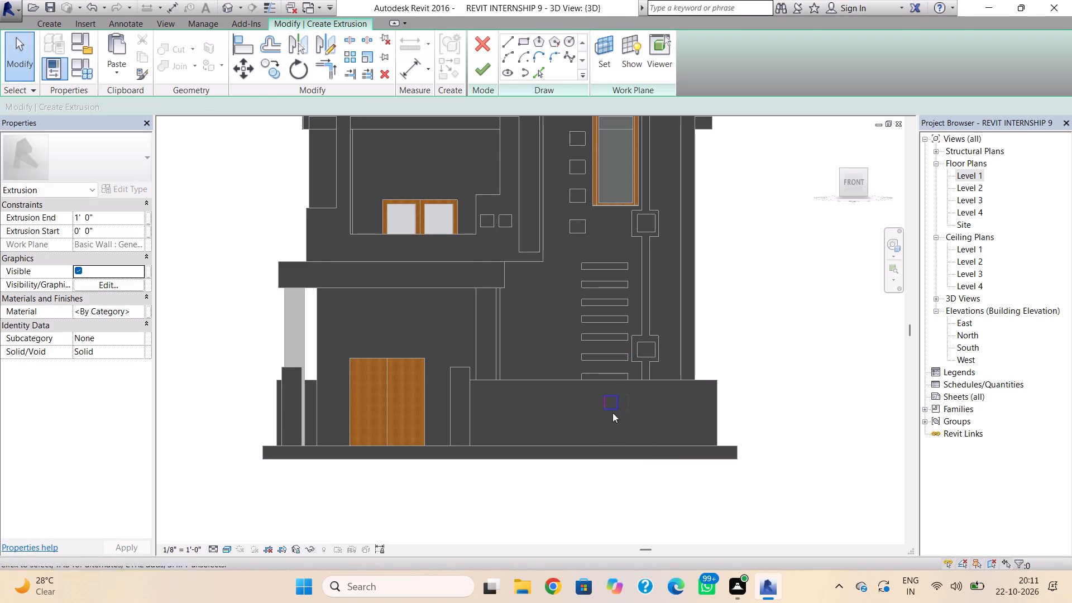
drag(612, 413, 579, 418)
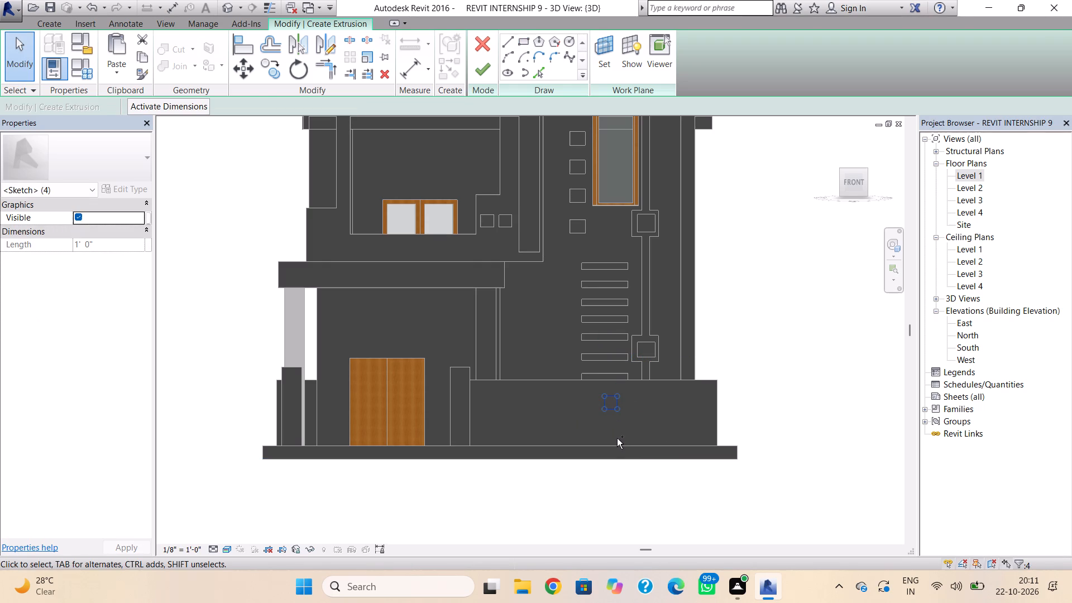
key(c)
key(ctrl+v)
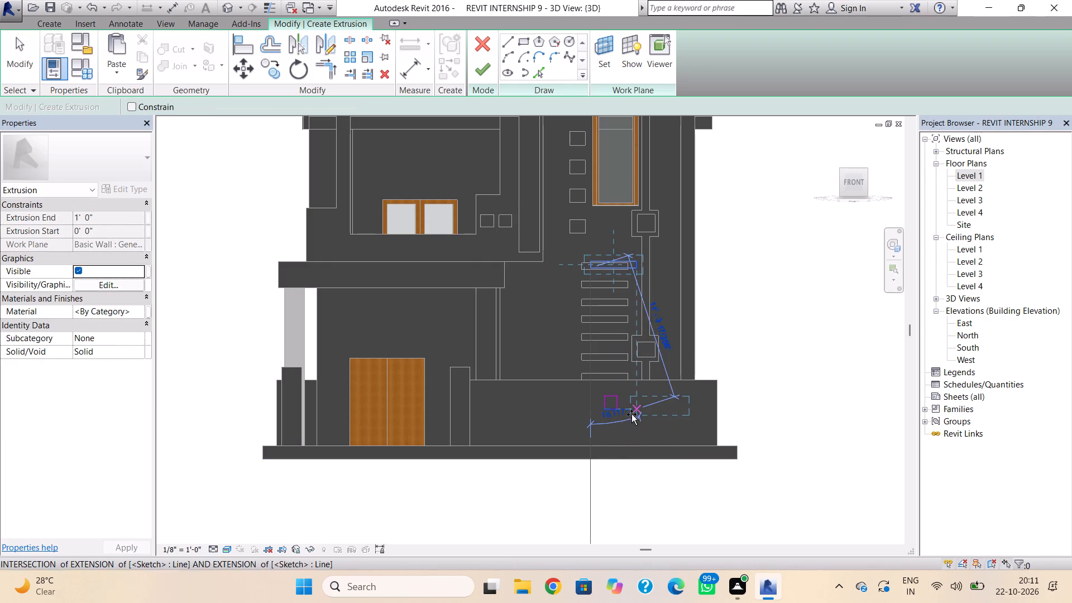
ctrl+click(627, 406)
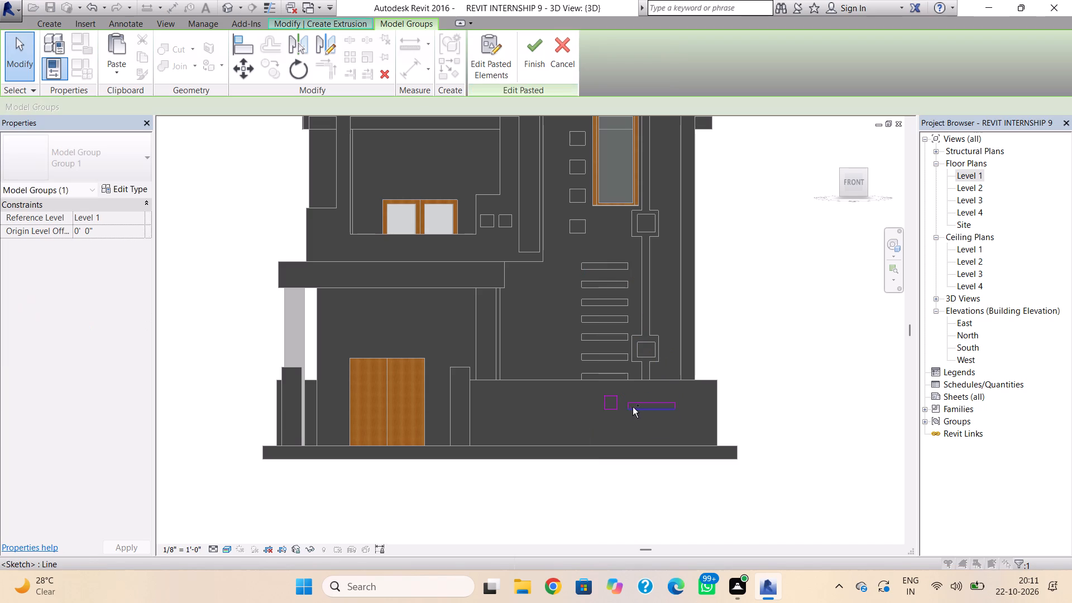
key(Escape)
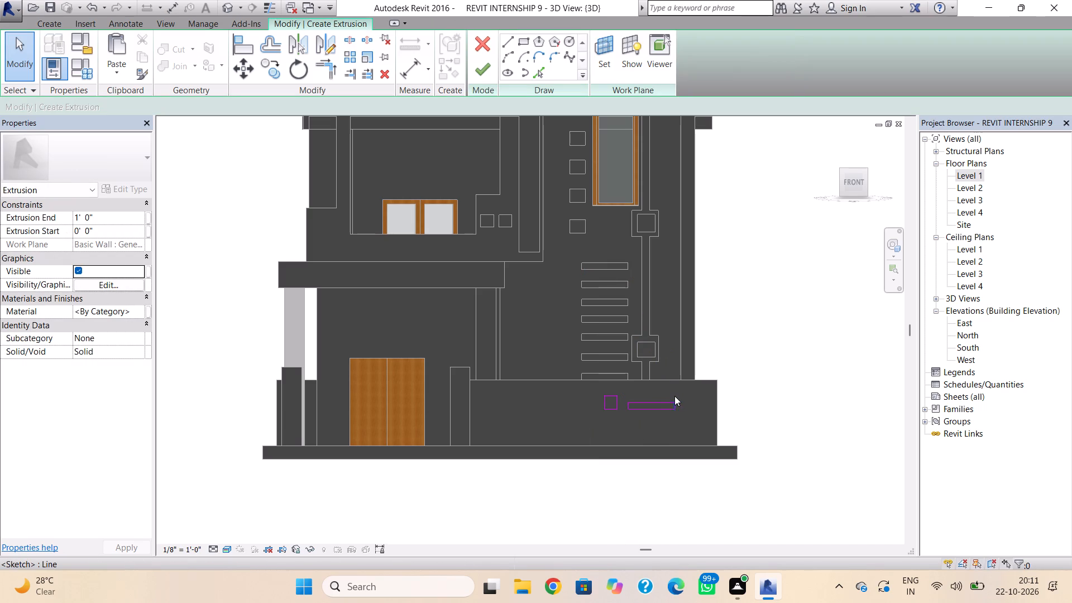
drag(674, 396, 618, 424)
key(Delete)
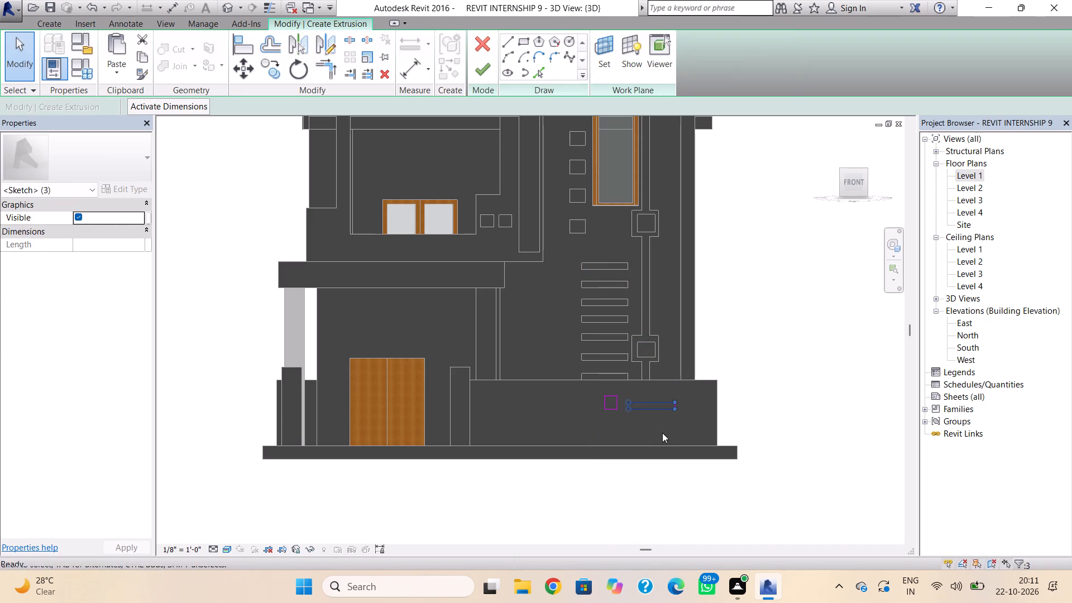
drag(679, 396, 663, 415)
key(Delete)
Copy the square sketch and paste two copies beside it to form a row of three squares.
drag(636, 390, 610, 395)
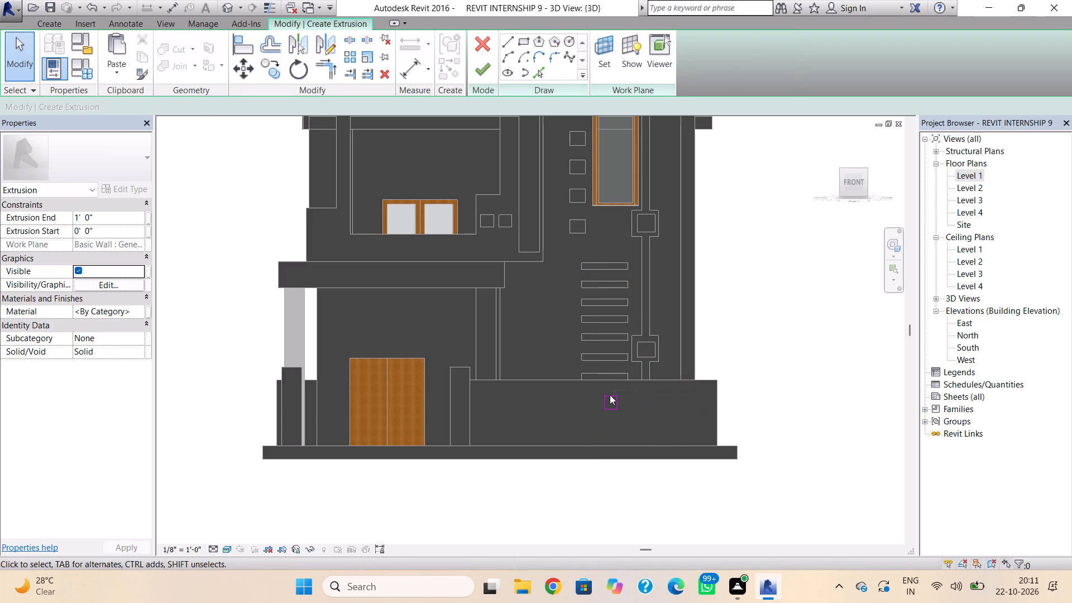
drag(610, 395, 581, 419)
key(ctrl+c)
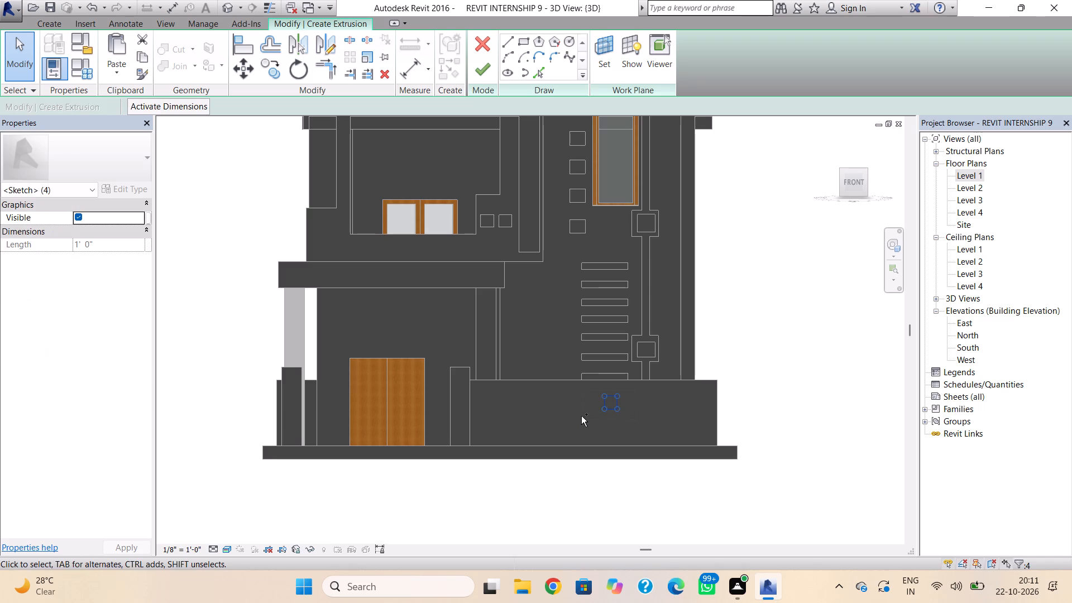
key(ctrl+v)
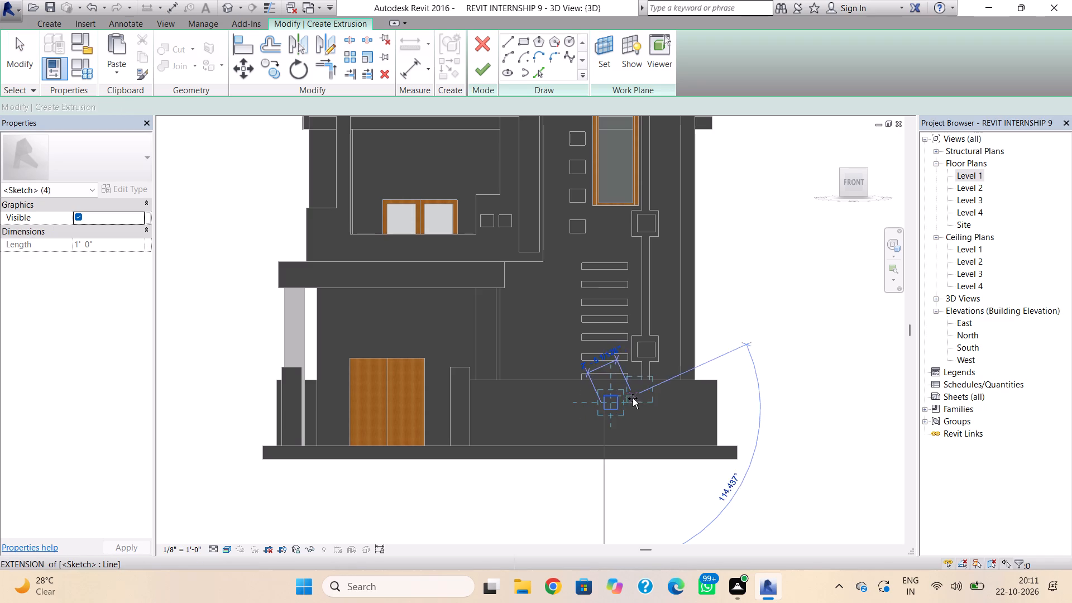
ctrl+click(632, 410)
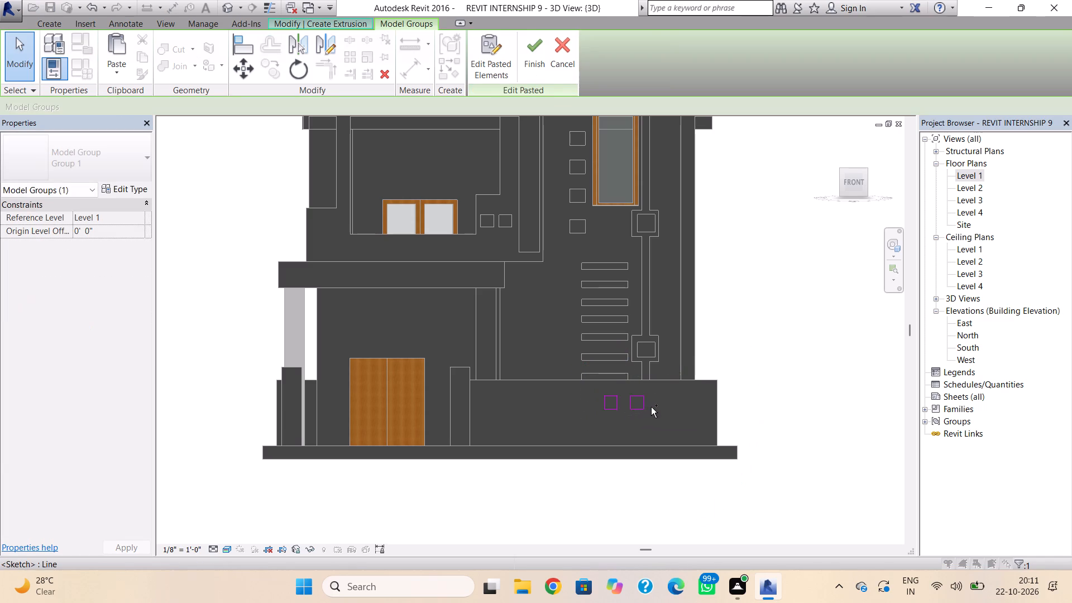
key(ctrl+v)
ctrl+click(653, 406)
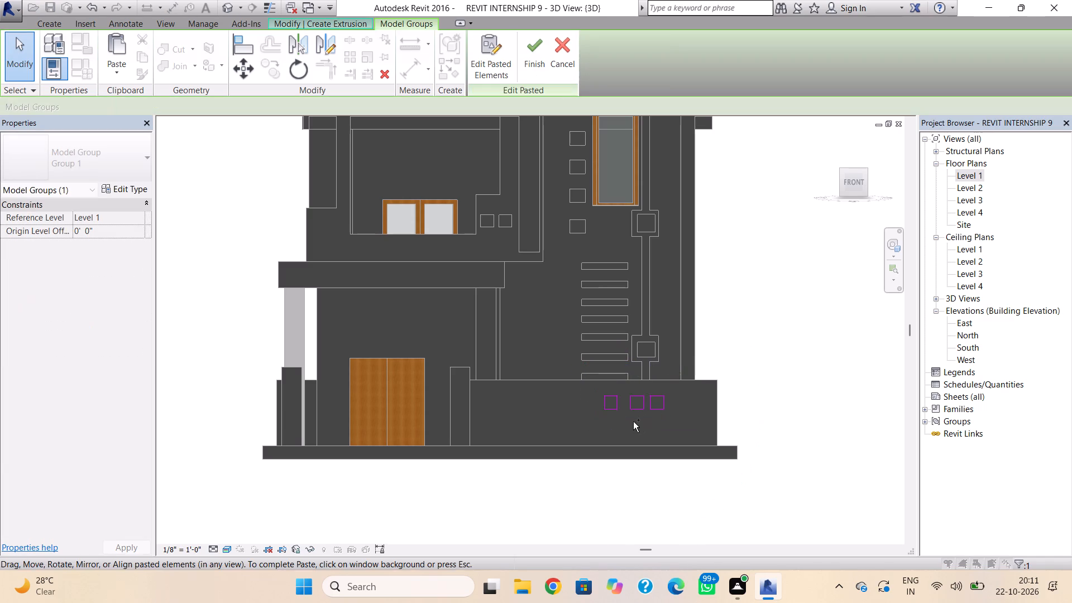
Paste three more copies of the square directly beneath the first row, forming a second row with touching edges.
key(ctrl+v)
ctrl+click(605, 423)
key(ctrl+v)
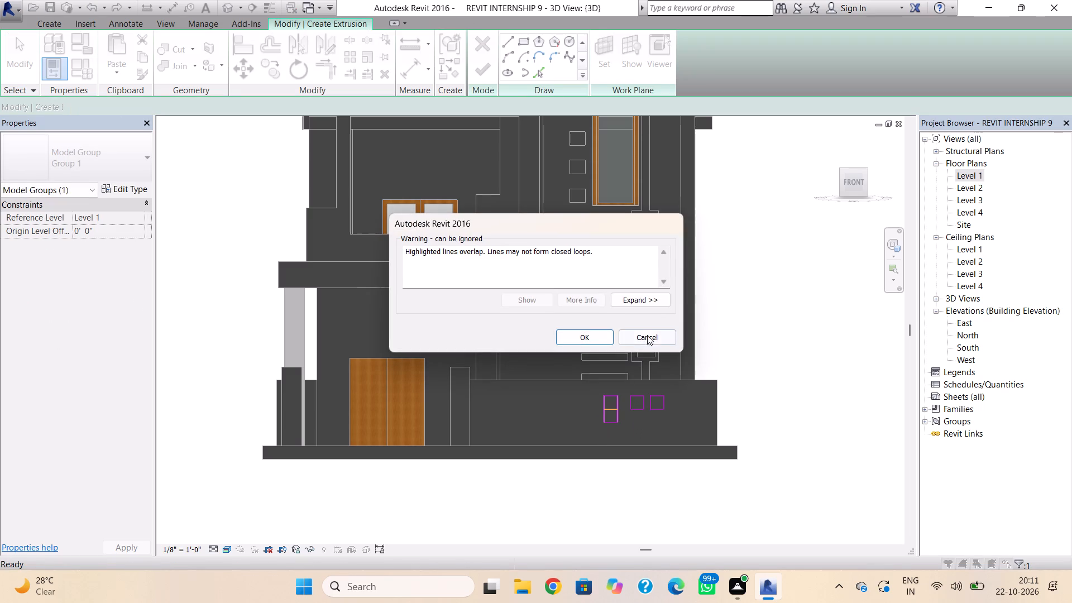
ctrl+click(648, 333)
key(ctrl+v)
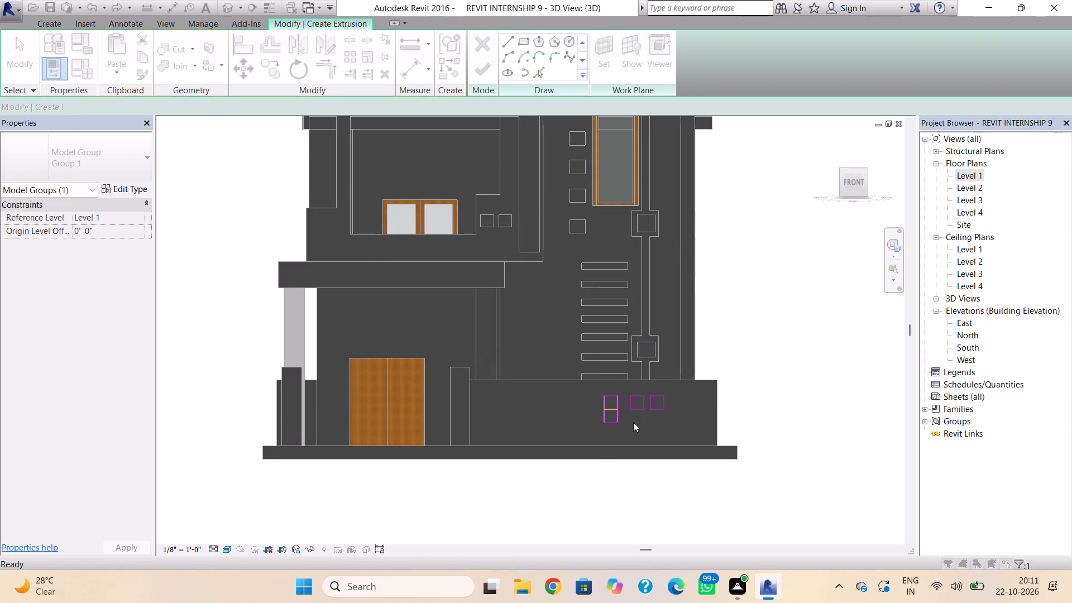
click(597, 341)
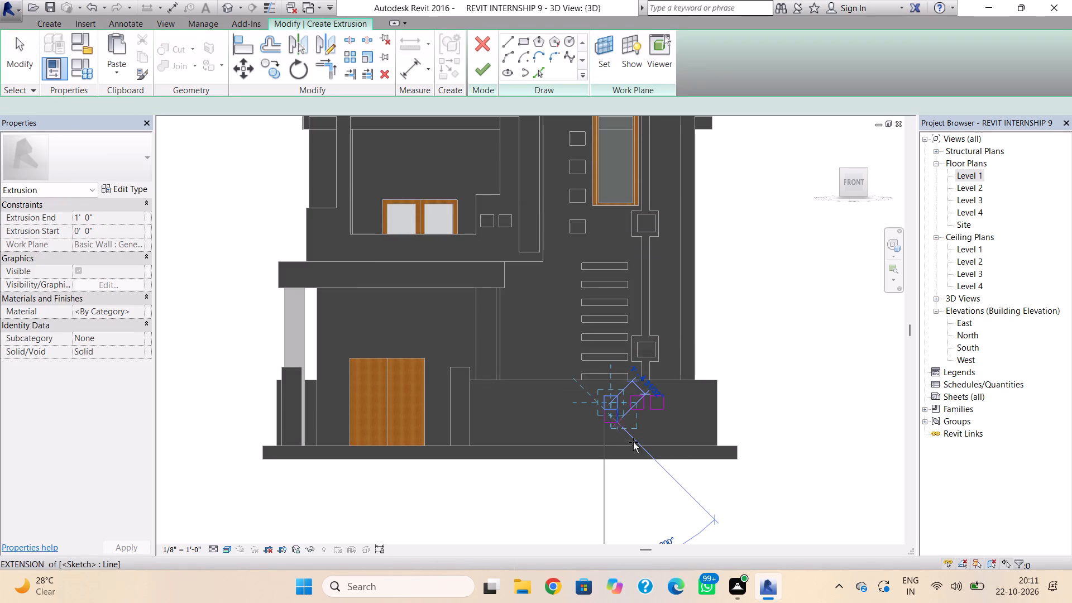
click(630, 423)
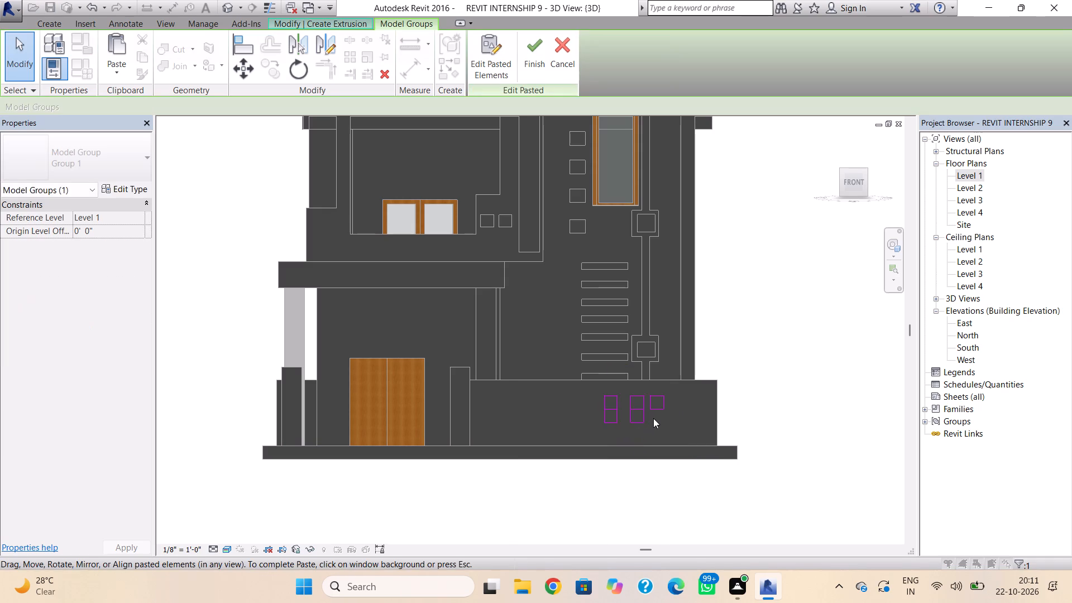
key(ctrl+v)
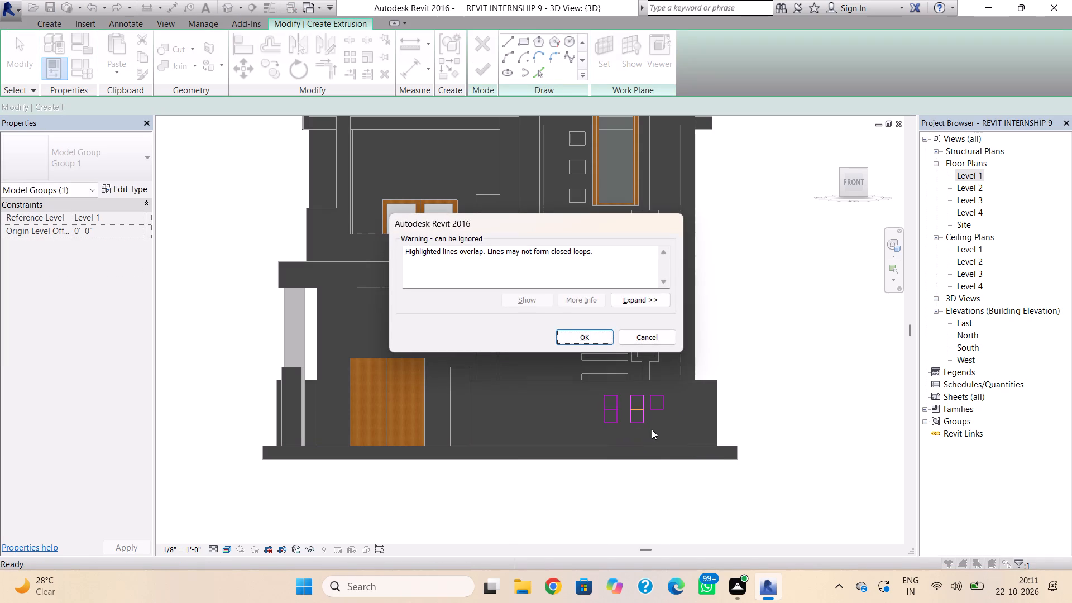
click(587, 334)
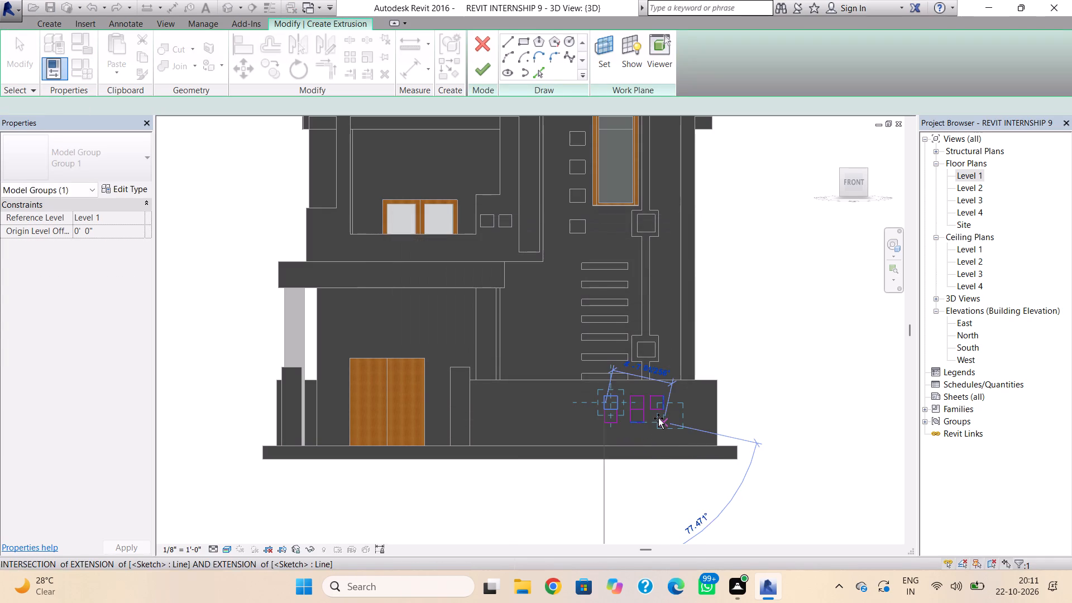
ctrl+click(655, 419)
key(Escape)
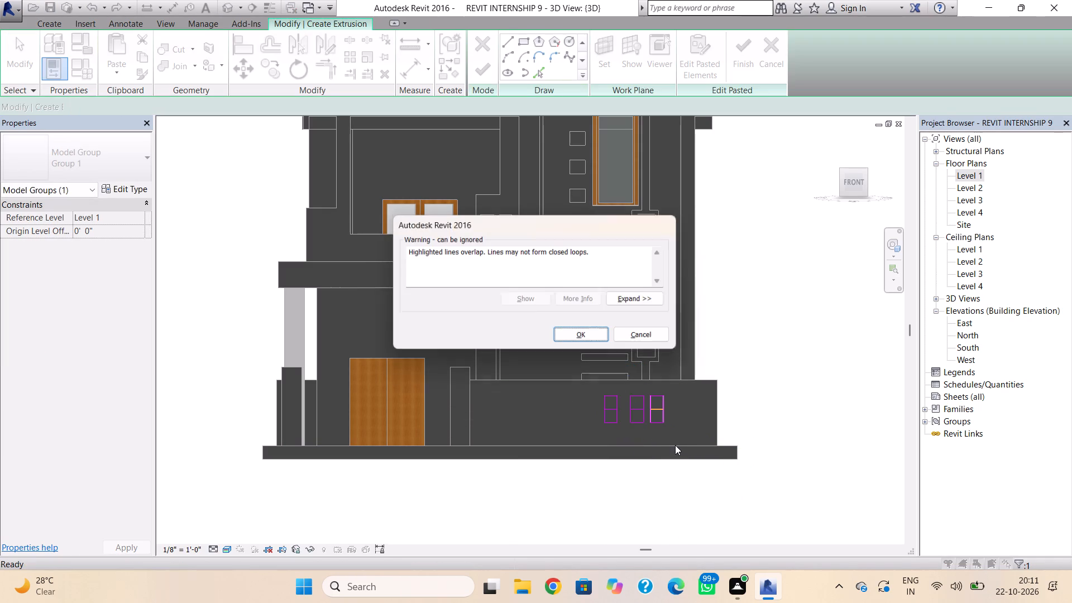
click(590, 336)
scroll(663, 419, up, 4)
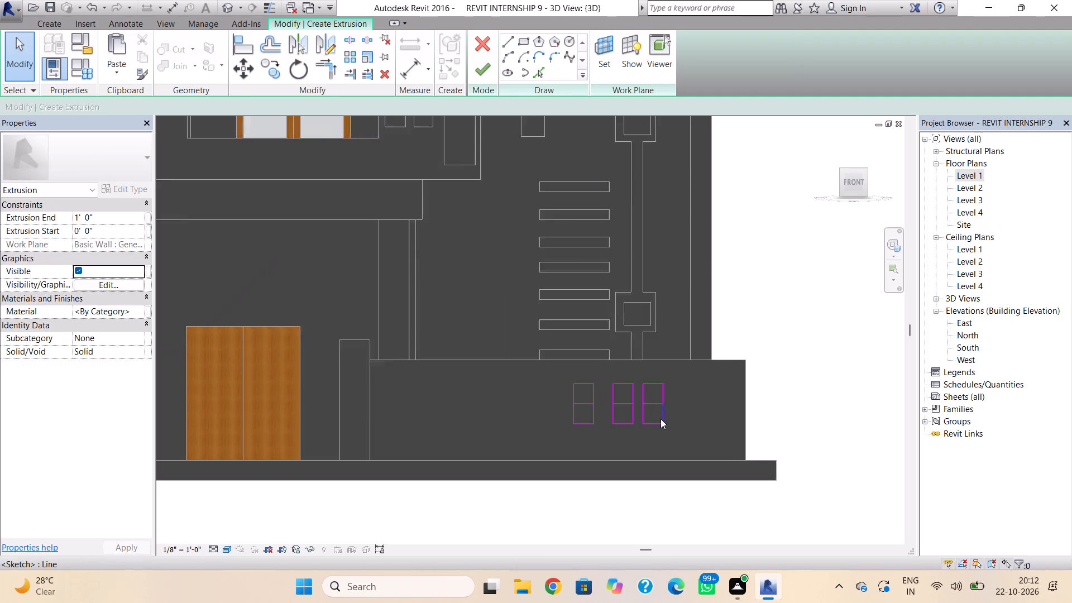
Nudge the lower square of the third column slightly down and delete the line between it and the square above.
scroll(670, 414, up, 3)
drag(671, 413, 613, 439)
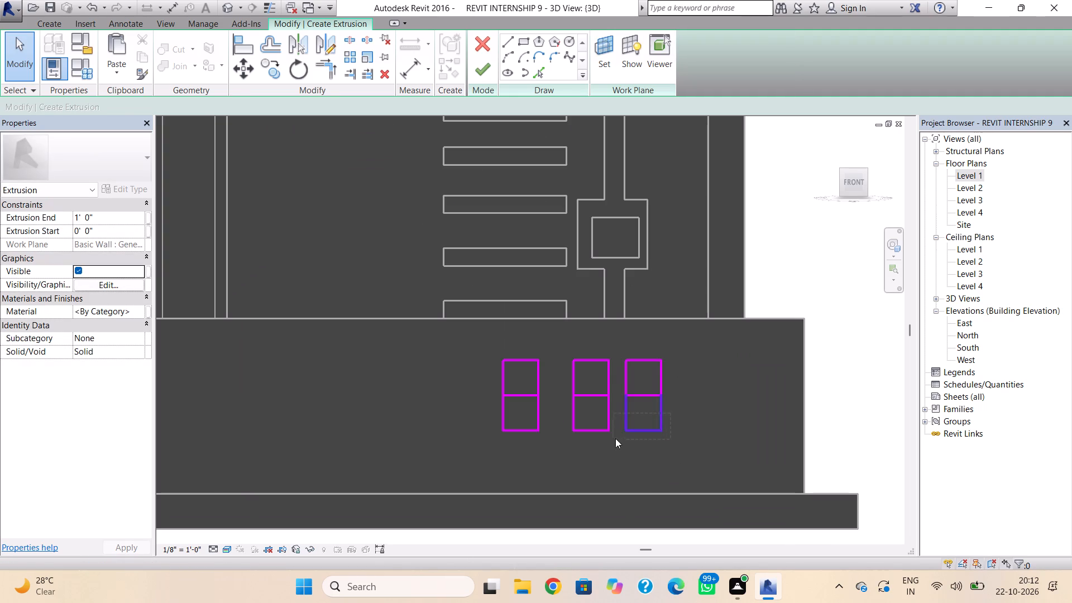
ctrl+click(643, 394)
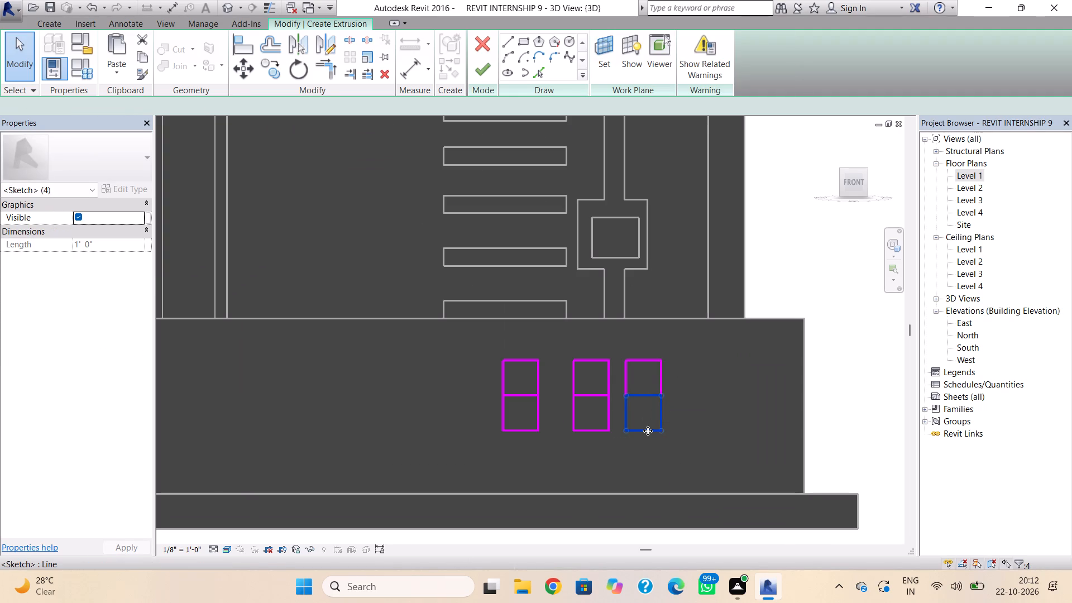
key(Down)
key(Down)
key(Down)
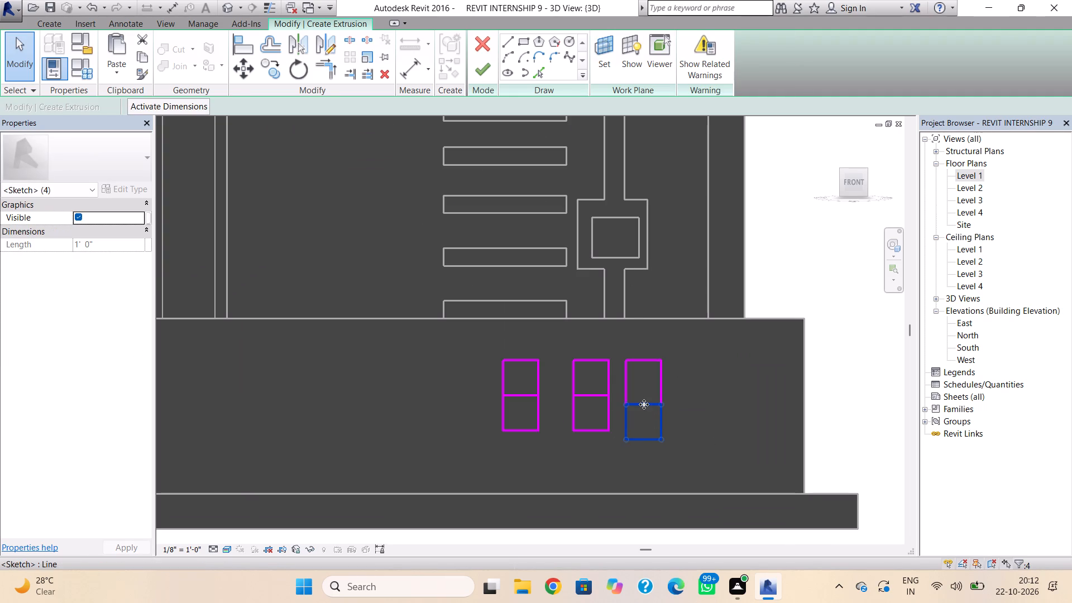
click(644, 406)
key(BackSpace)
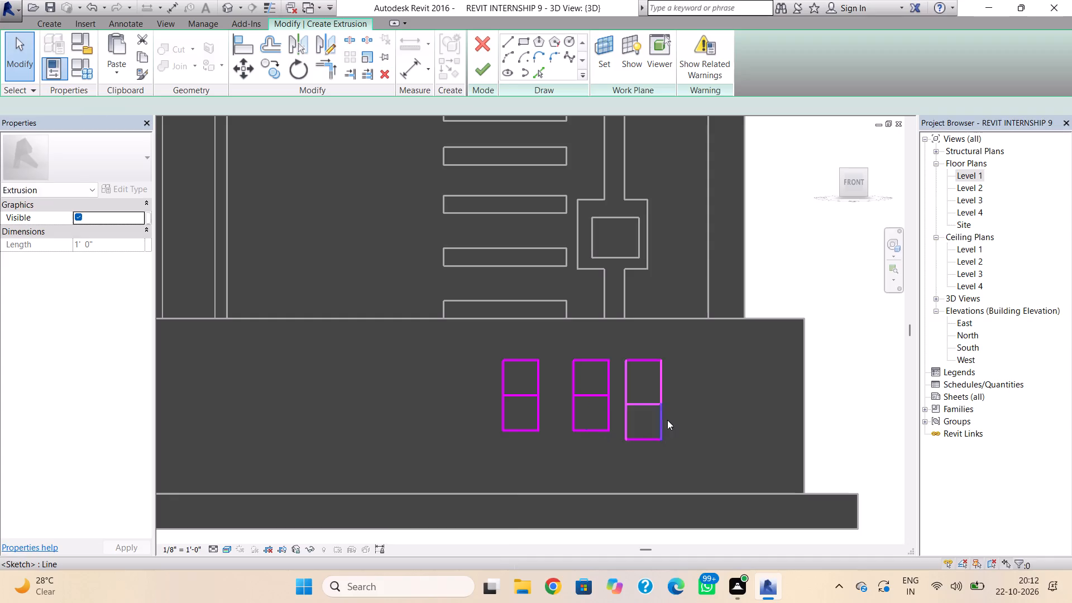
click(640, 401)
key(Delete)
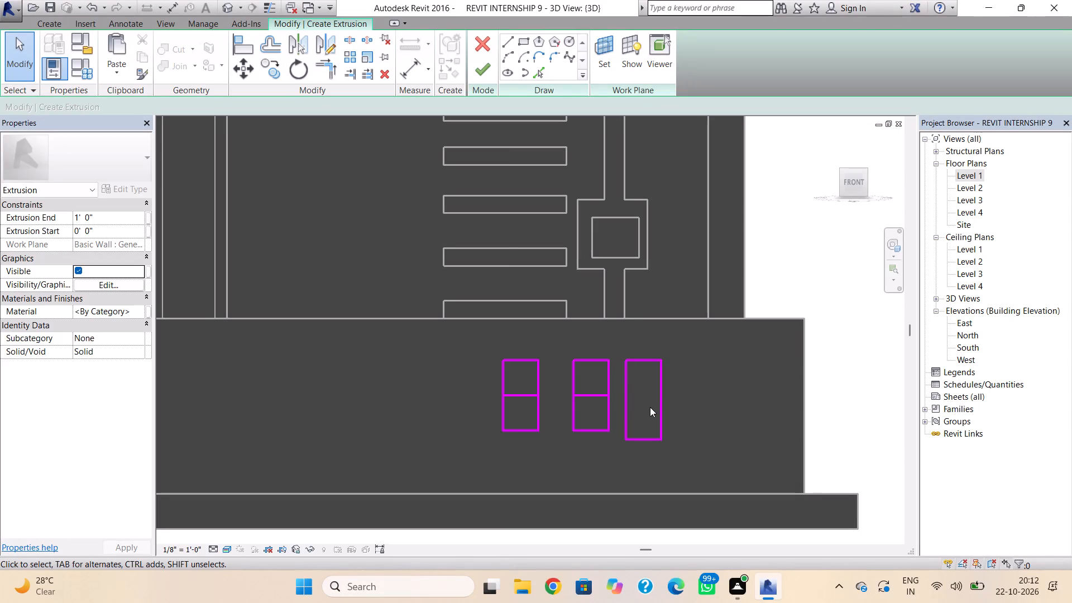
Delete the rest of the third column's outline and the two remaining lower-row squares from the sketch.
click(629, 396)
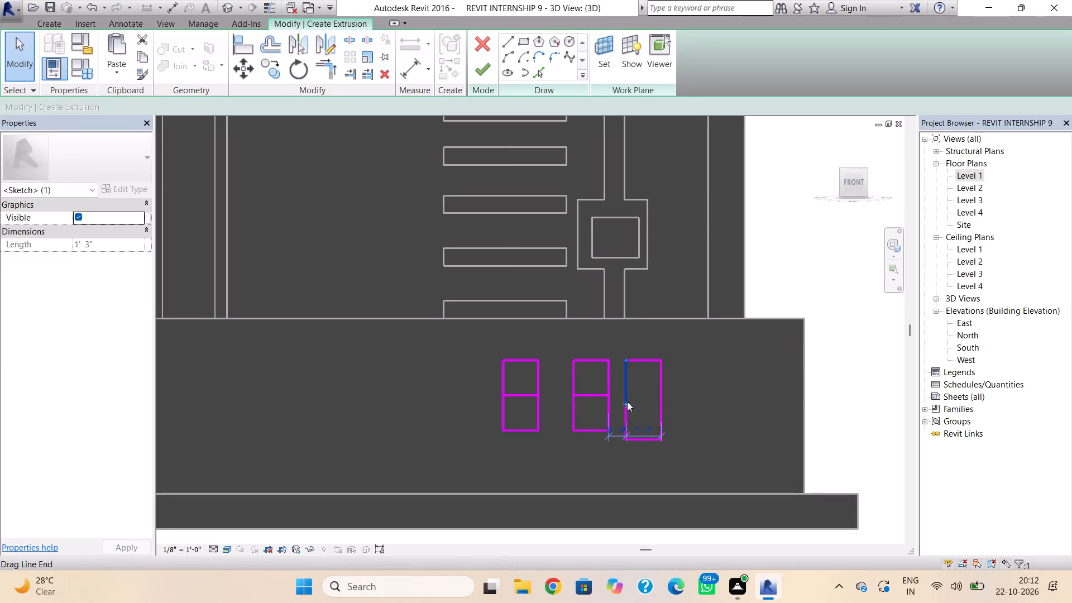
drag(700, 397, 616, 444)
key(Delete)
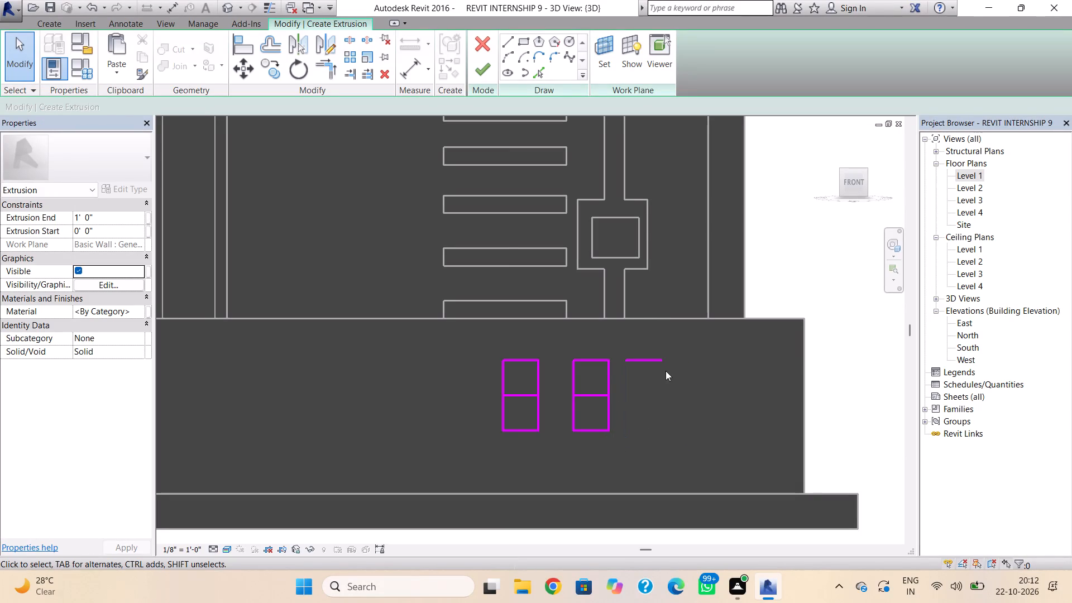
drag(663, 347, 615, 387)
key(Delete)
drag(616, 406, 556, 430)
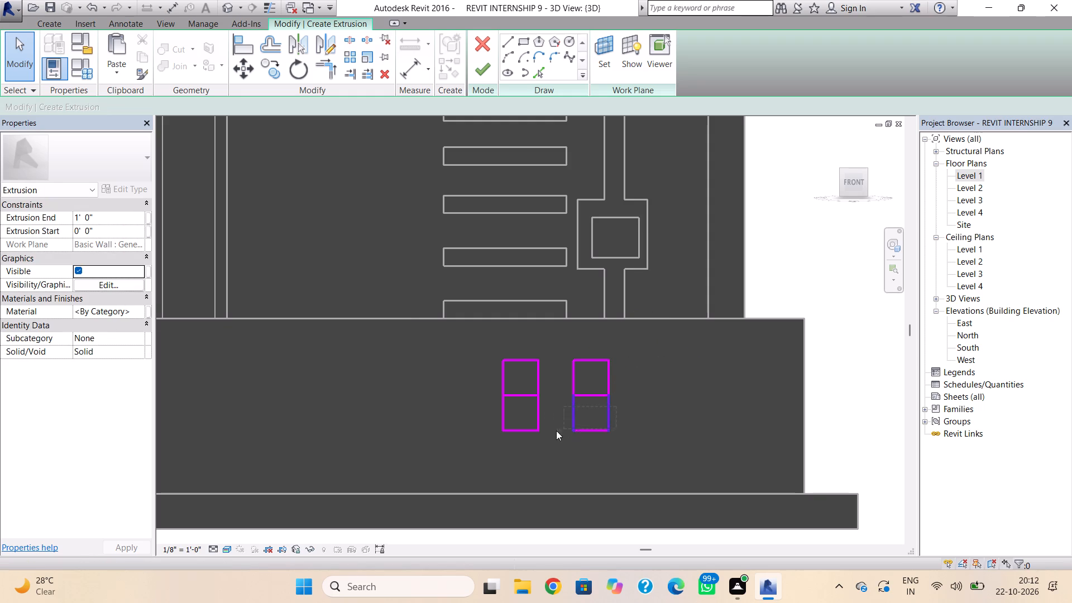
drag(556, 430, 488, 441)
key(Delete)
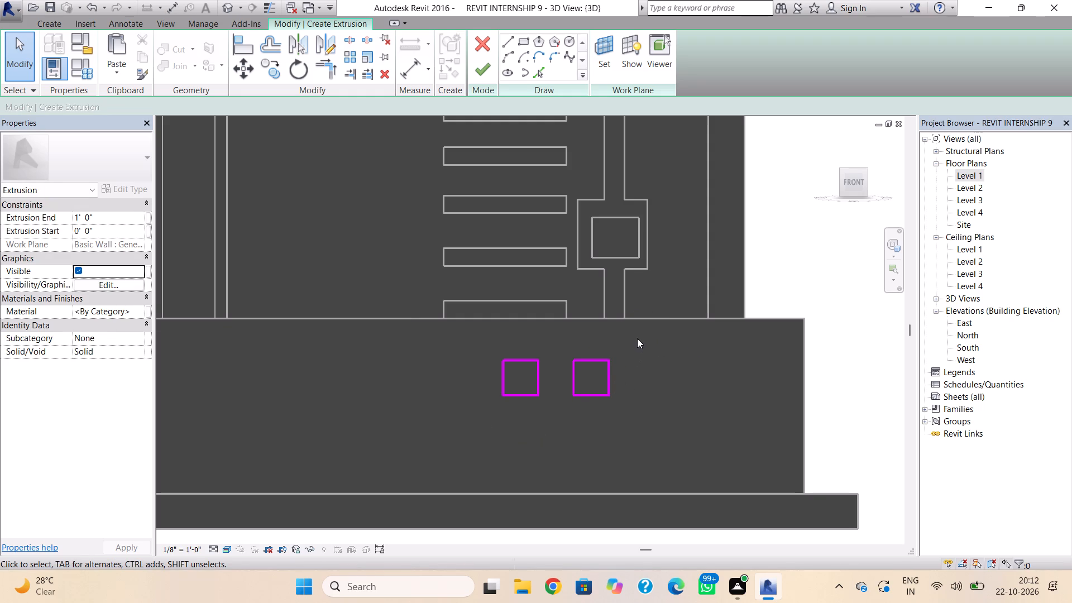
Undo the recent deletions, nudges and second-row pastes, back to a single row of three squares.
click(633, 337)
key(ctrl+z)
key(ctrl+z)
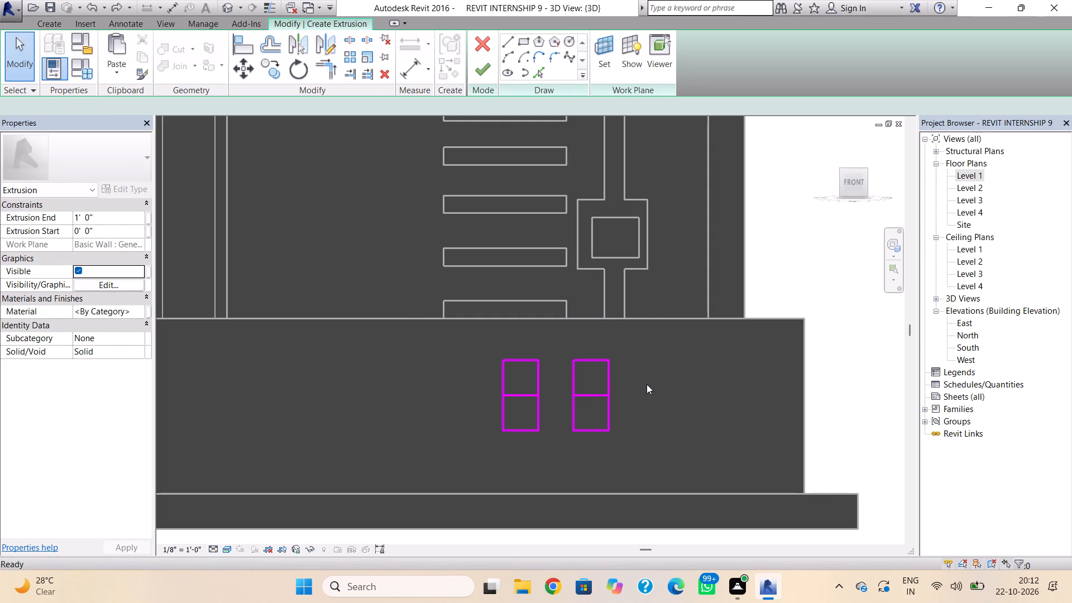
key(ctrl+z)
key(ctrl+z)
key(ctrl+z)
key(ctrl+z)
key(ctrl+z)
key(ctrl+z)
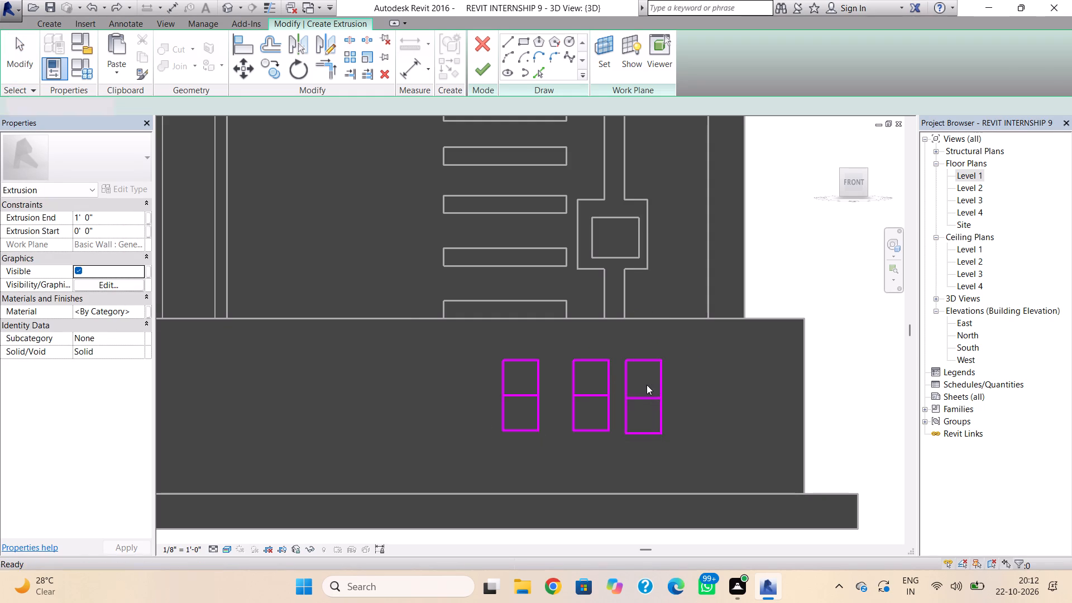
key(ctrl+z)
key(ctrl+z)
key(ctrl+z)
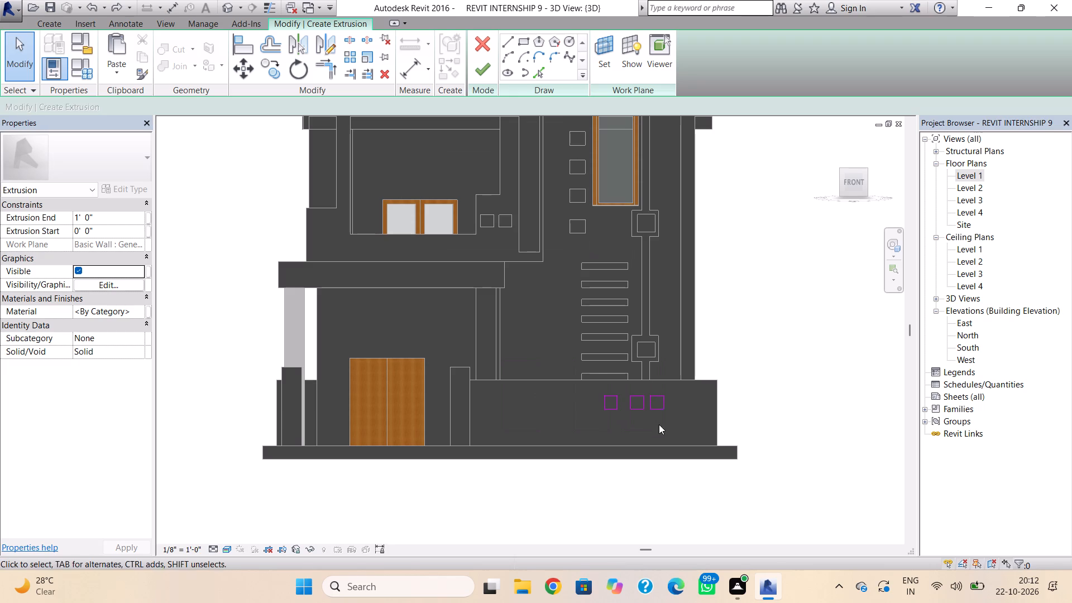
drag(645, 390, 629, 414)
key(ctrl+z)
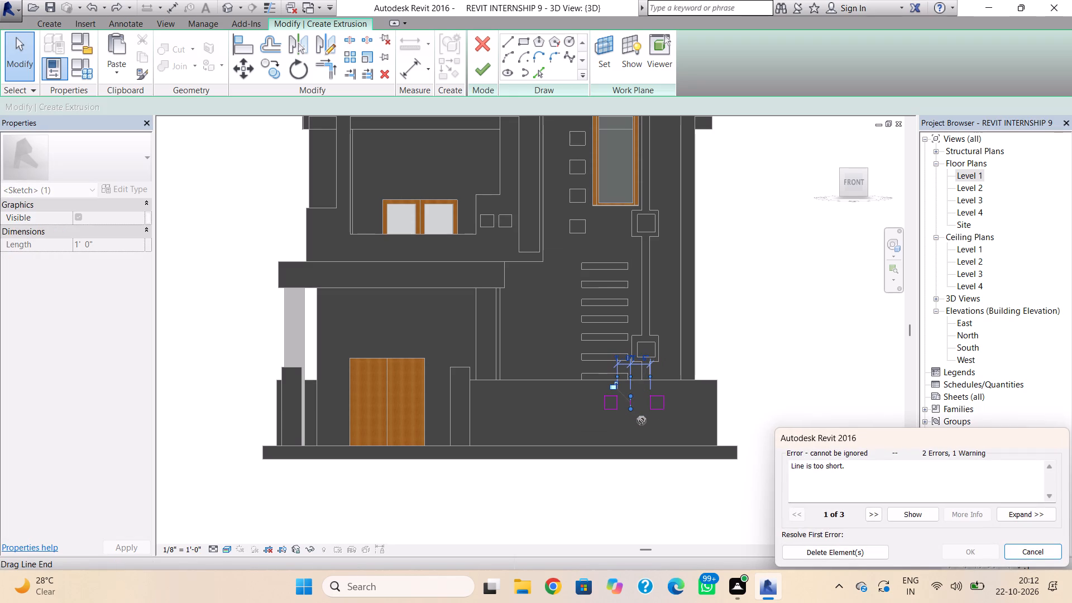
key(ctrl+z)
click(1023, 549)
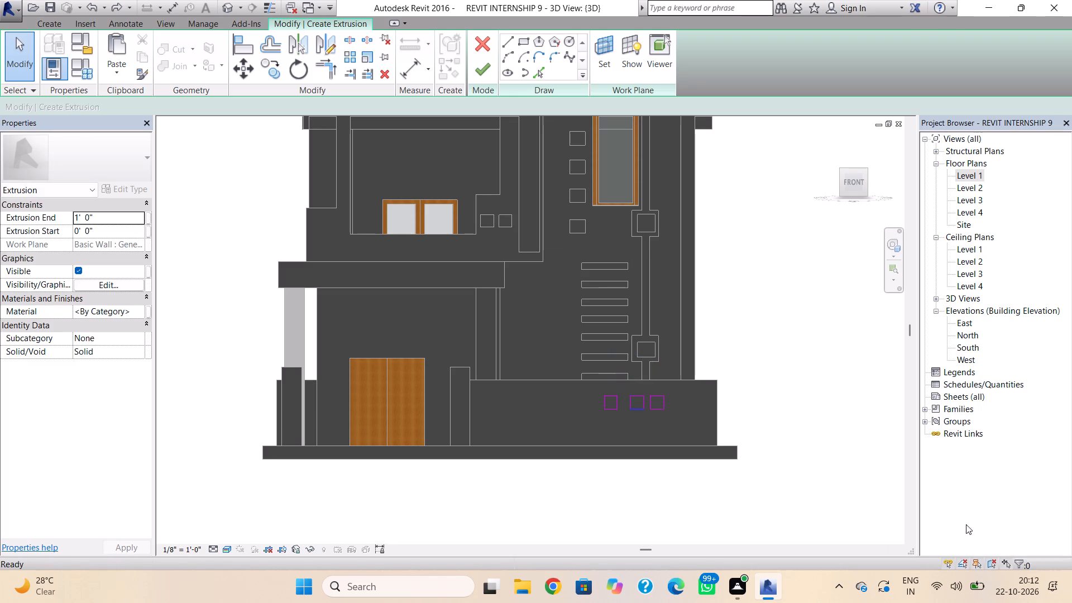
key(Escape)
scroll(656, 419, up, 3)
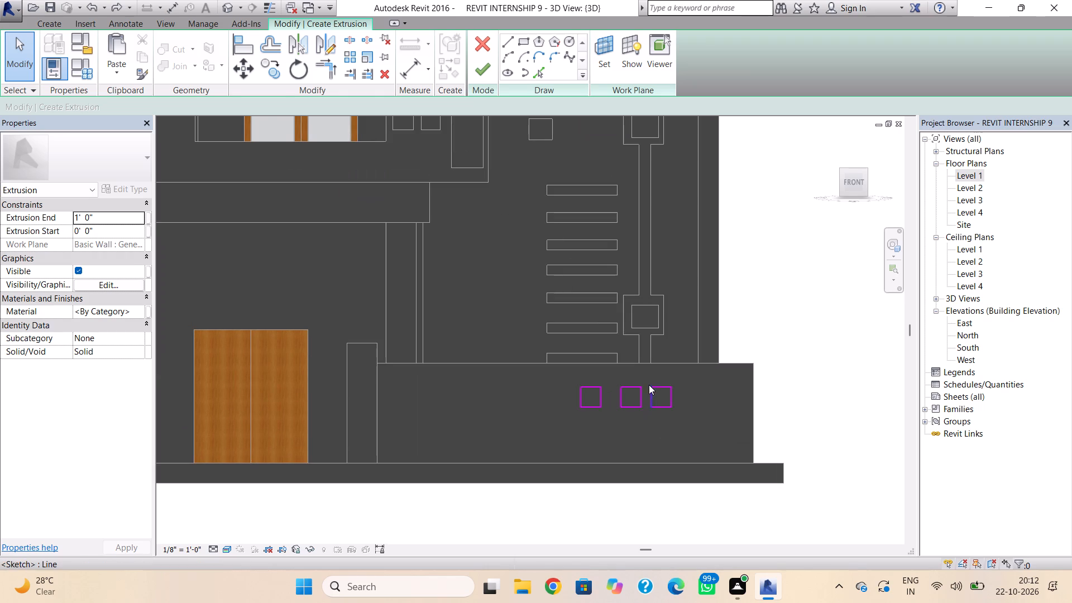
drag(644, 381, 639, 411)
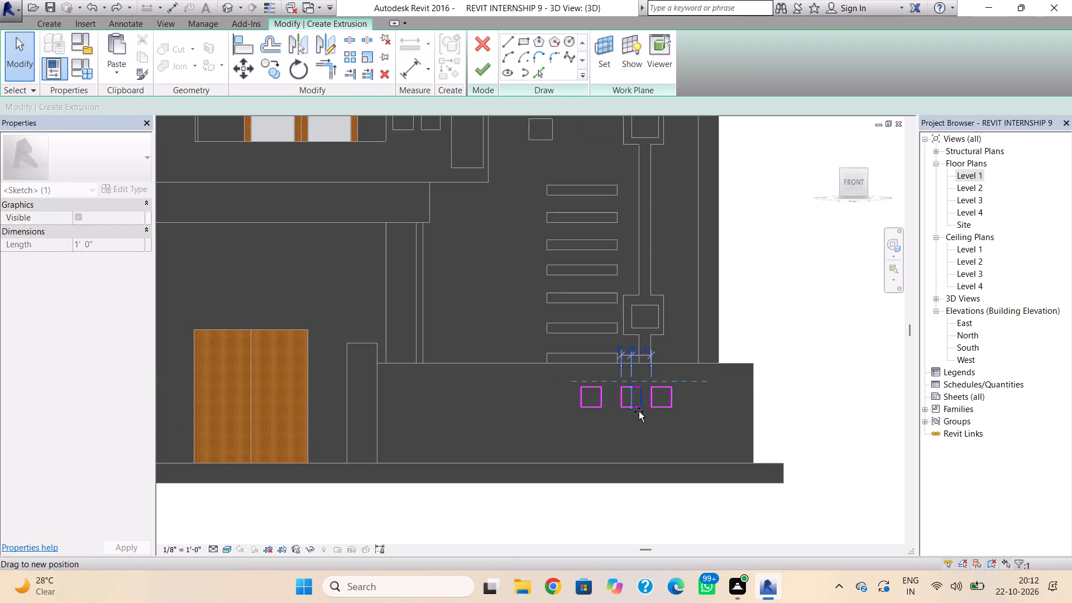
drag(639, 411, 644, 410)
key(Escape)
Nudge the middle square and the third square slightly toward the first square to tighten the row's spacing.
drag(642, 377, 635, 408)
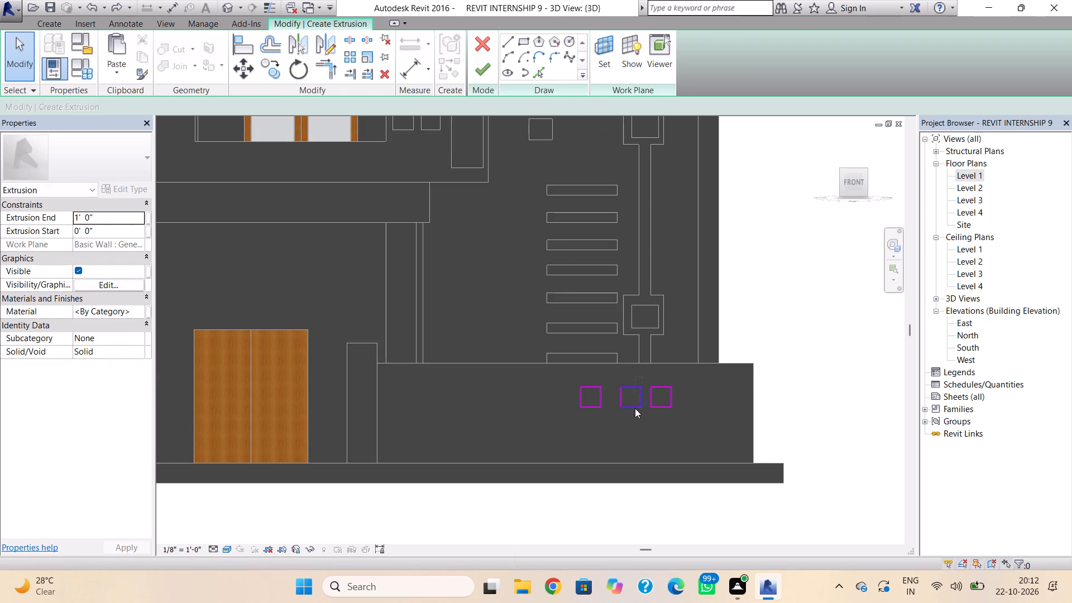
drag(635, 408, 614, 414)
key(Left)
key(Left)
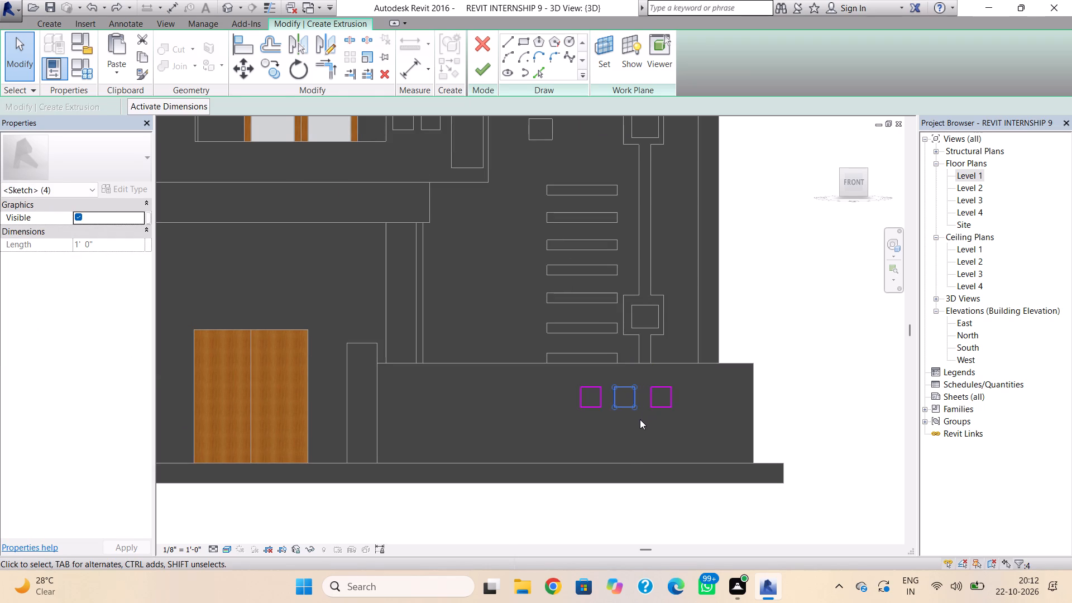
drag(683, 379, 647, 423)
key(Left)
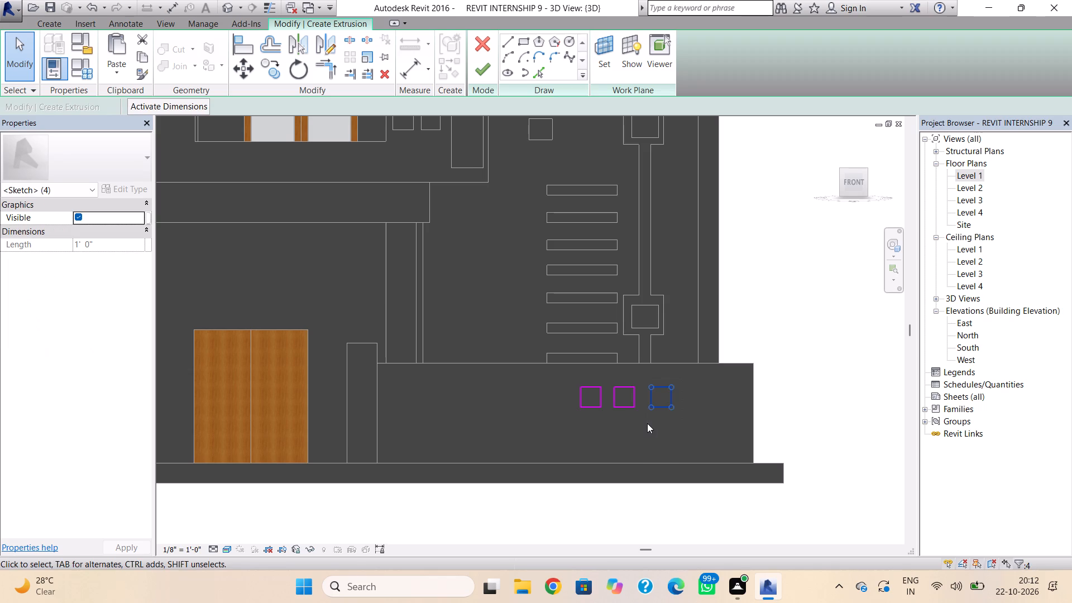
key(Left)
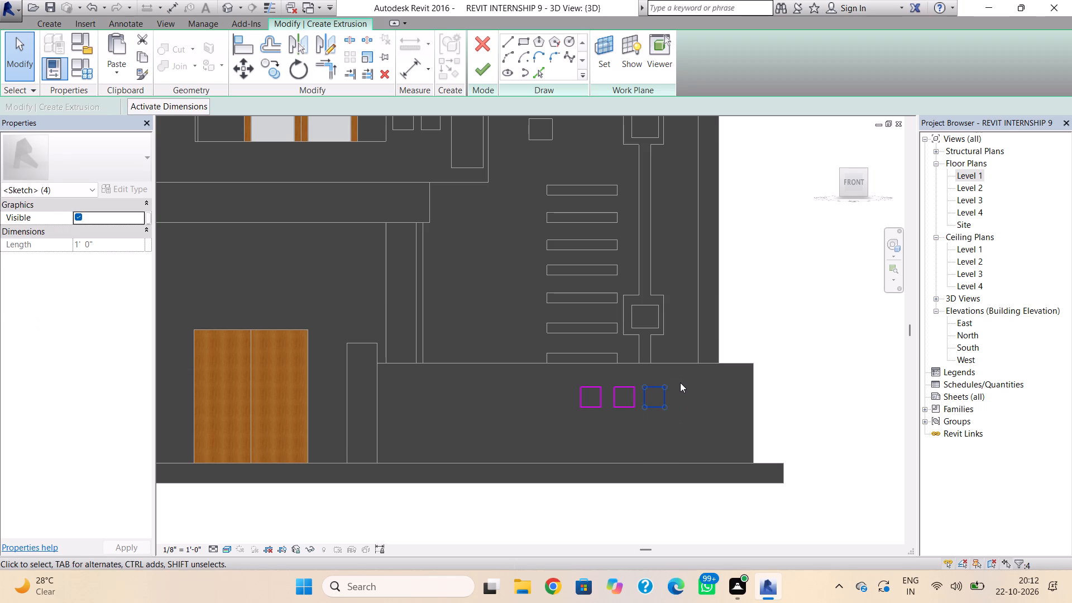
key(Escape)
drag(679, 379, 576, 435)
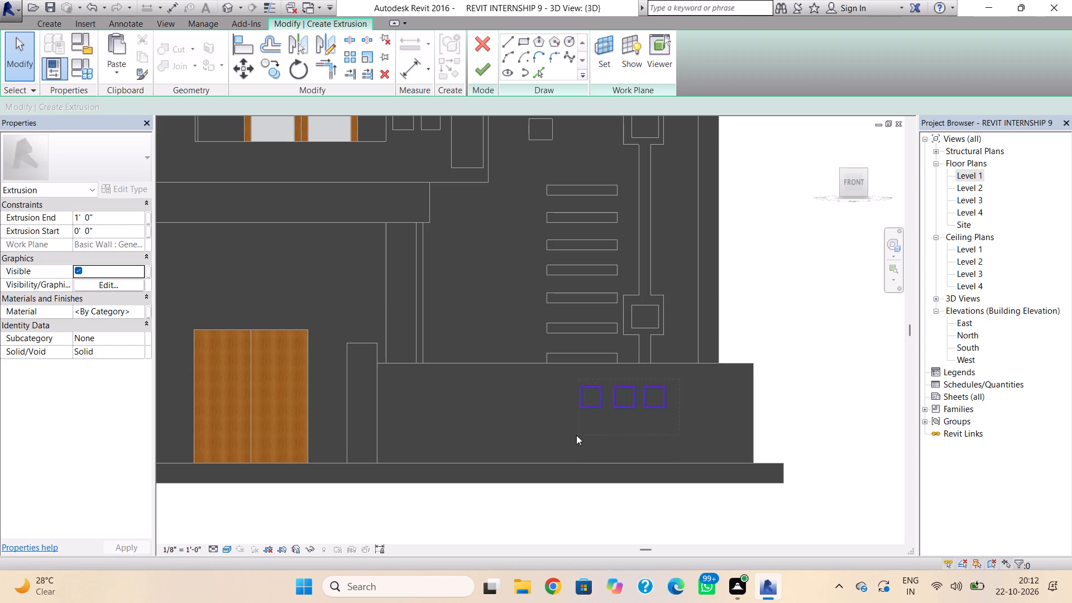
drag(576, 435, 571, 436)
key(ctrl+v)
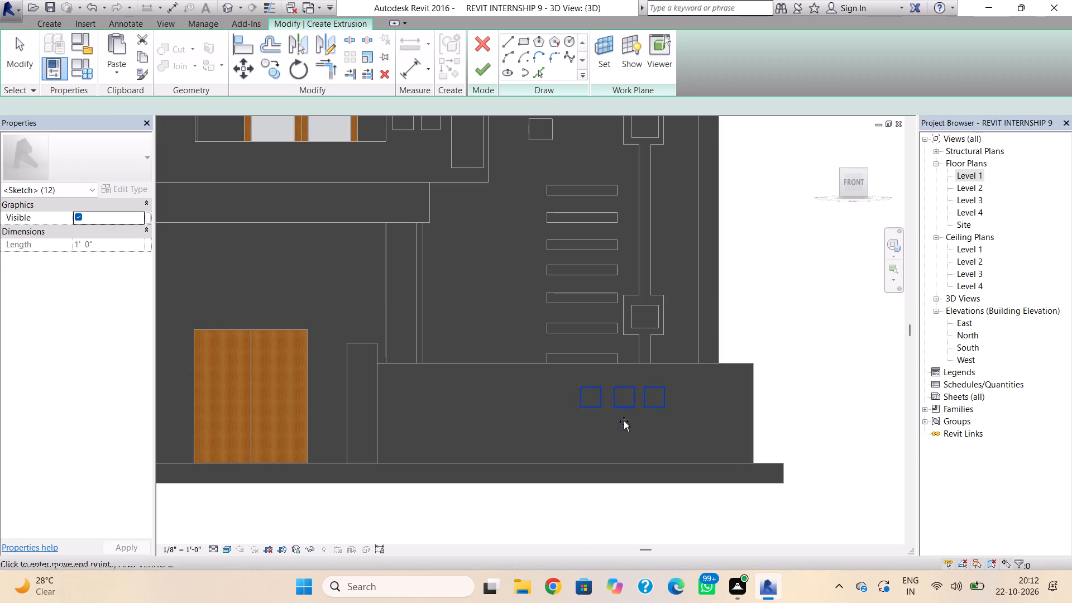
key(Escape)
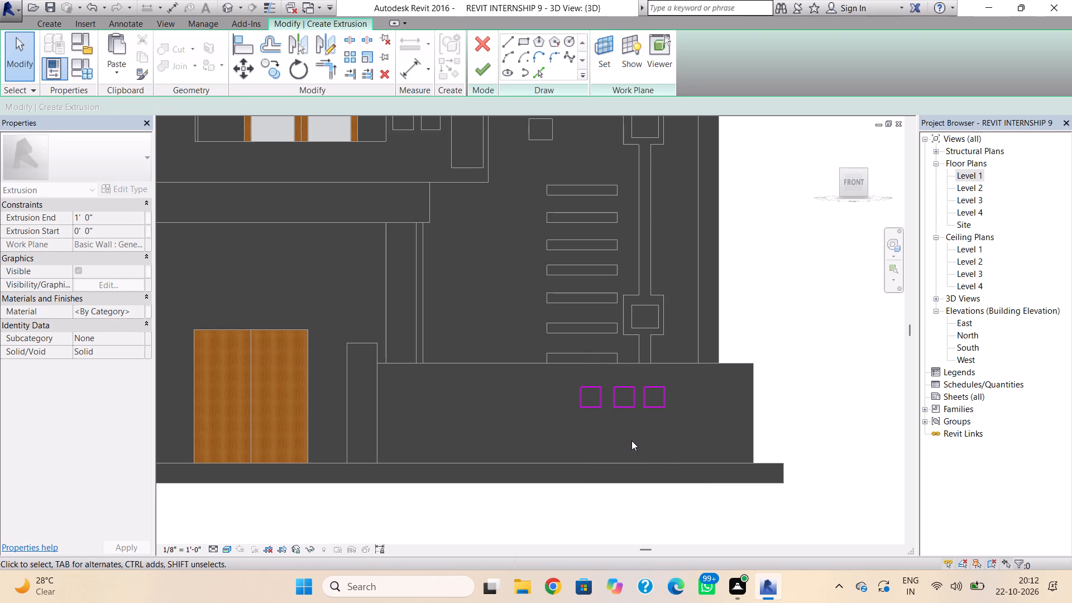
Copy the row of three squares and paste it directly beneath as a second row, leaving a small gap between rows.
drag(691, 381, 573, 422)
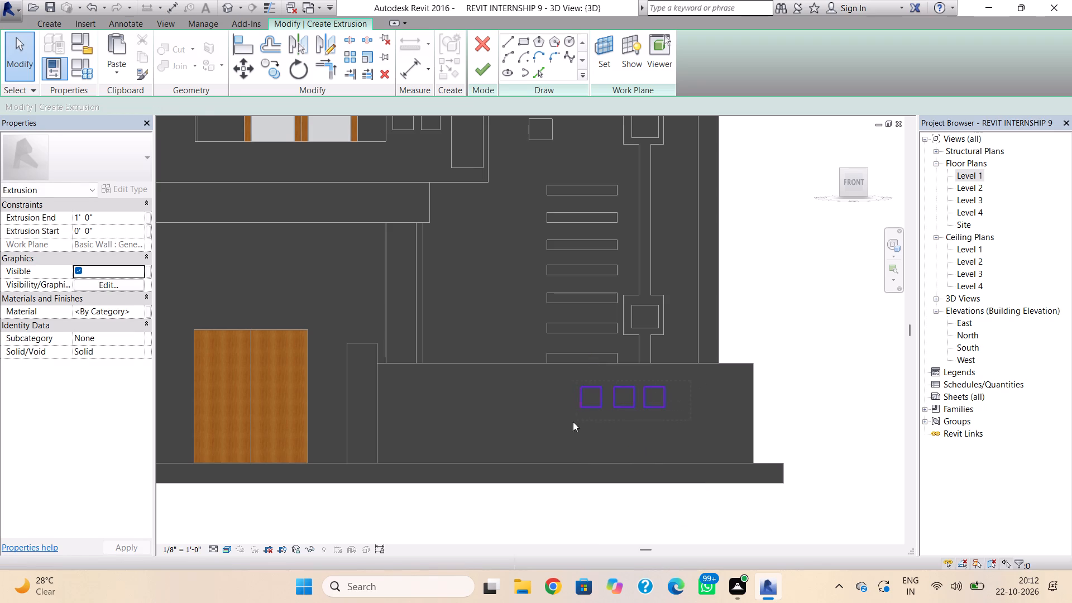
drag(573, 422, 568, 423)
key(ctrl+c)
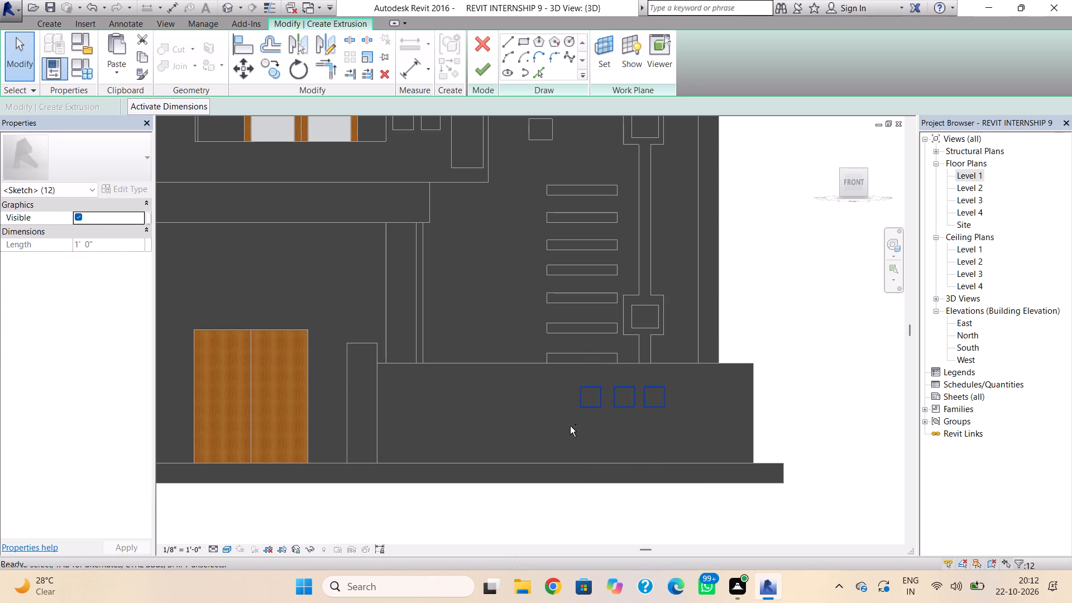
key(ctrl+v)
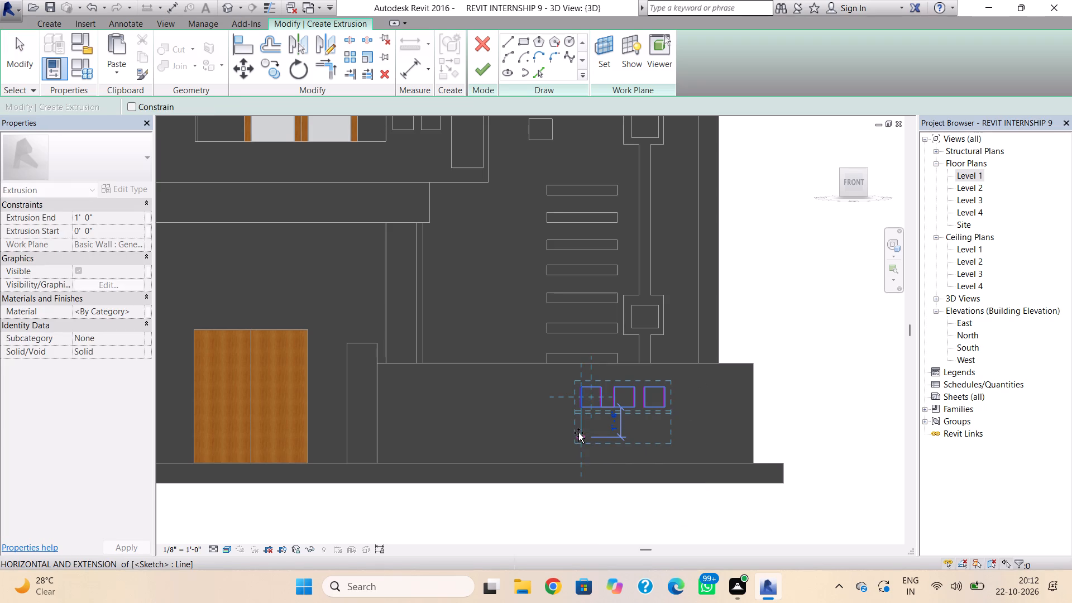
ctrl+click(578, 433)
key(Escape)
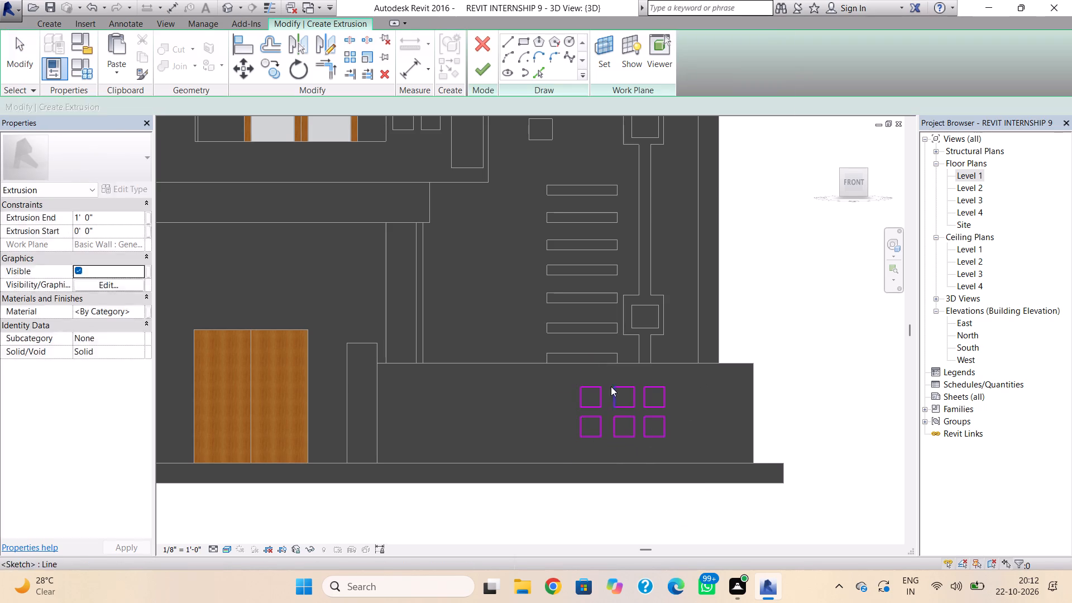
Nudge both squares of the first column slightly toward the middle column to even the gaps, and finish the extrusion sketch.
drag(604, 378, 571, 442)
key(Right)
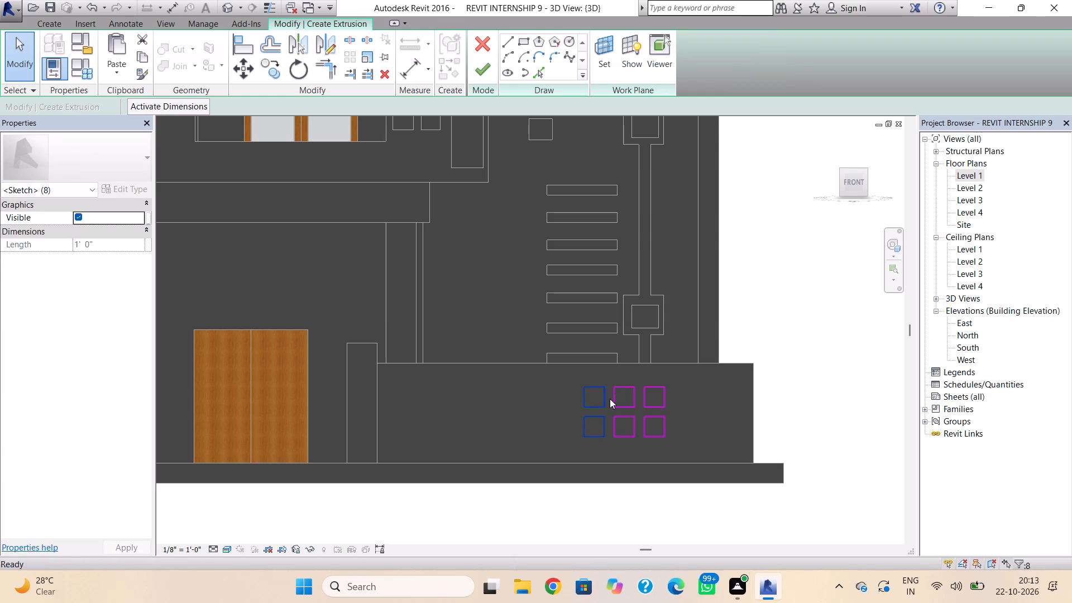
key(Escape)
click(479, 71)
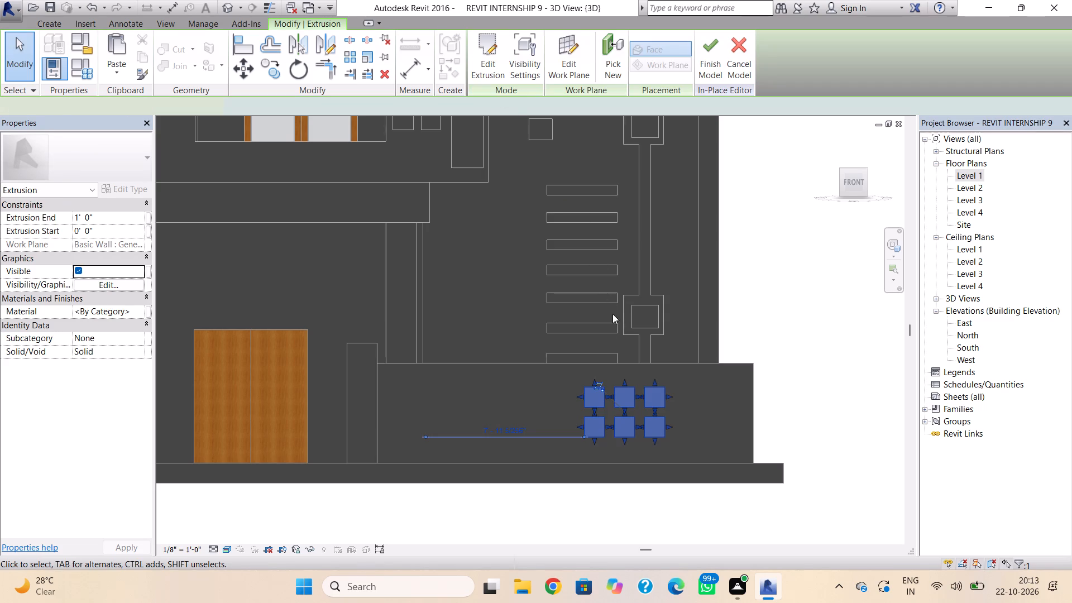
Extend the backs of the six square blocks 1 27/32" into the boundary wall and pull their front faces closer to it.
shift+right_drag(580, 438, 724, 549)
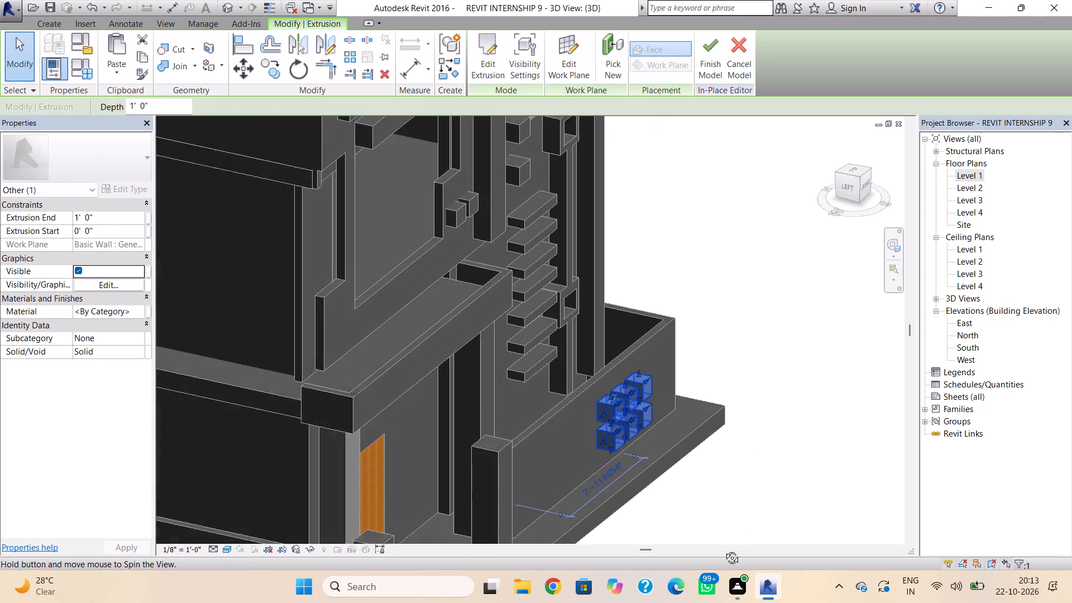
shift+right_drag(724, 549, 721, 553)
scroll(633, 422, up, 9)
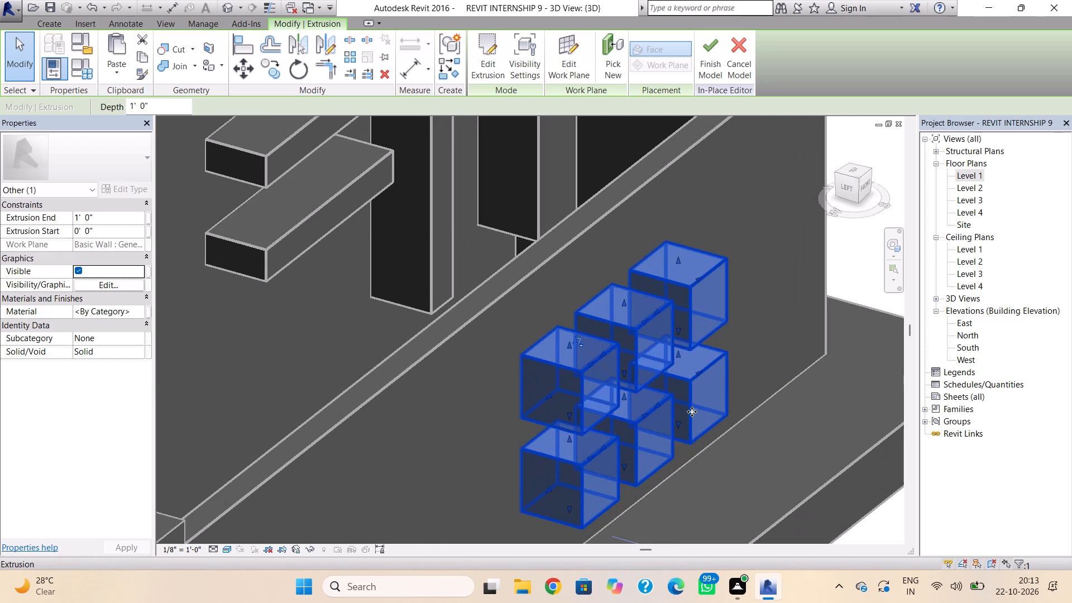
shift+right_drag(693, 418, 678, 425)
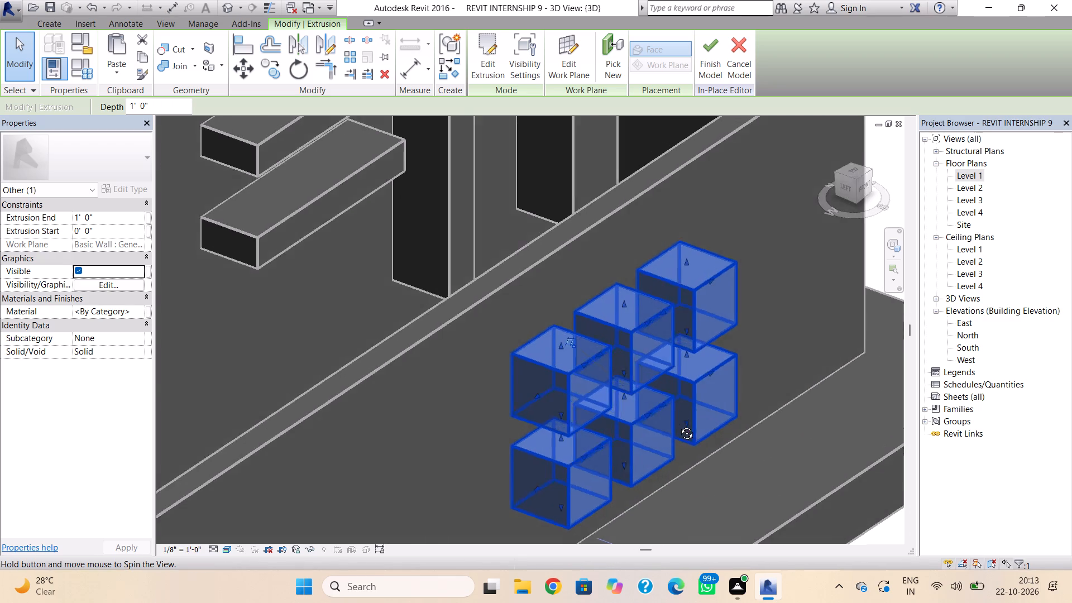
shift+right_drag(678, 425, 696, 370)
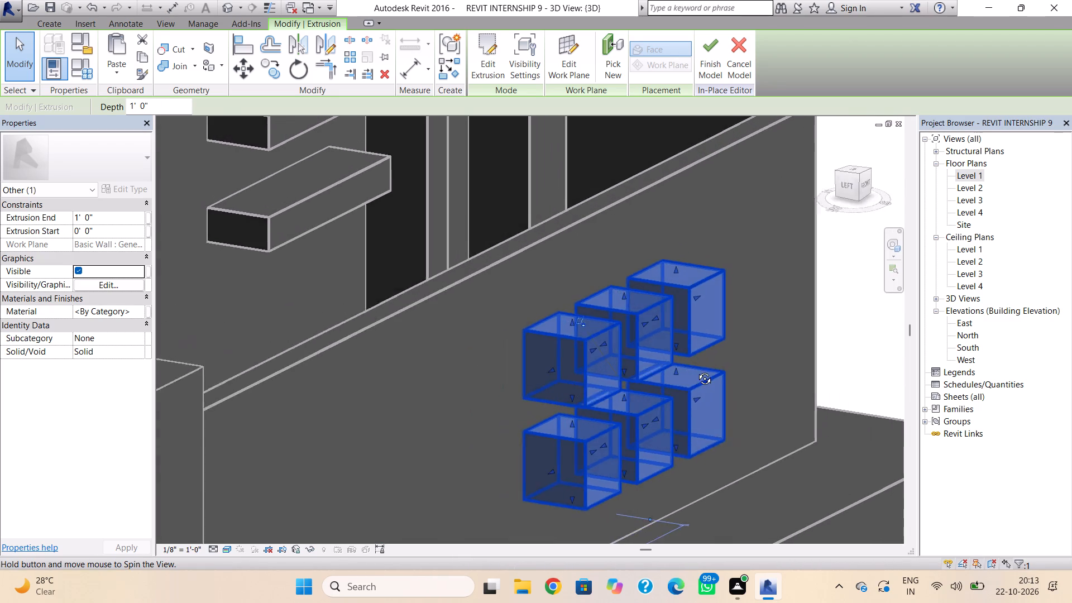
shift+right_drag(696, 370, 704, 380)
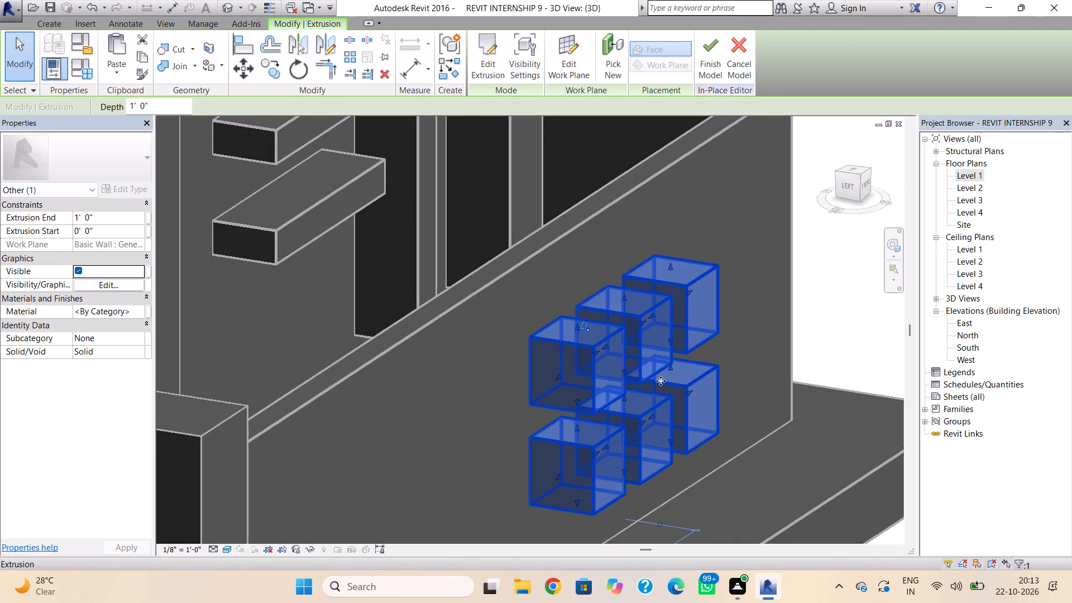
key(Escape)
click(661, 363)
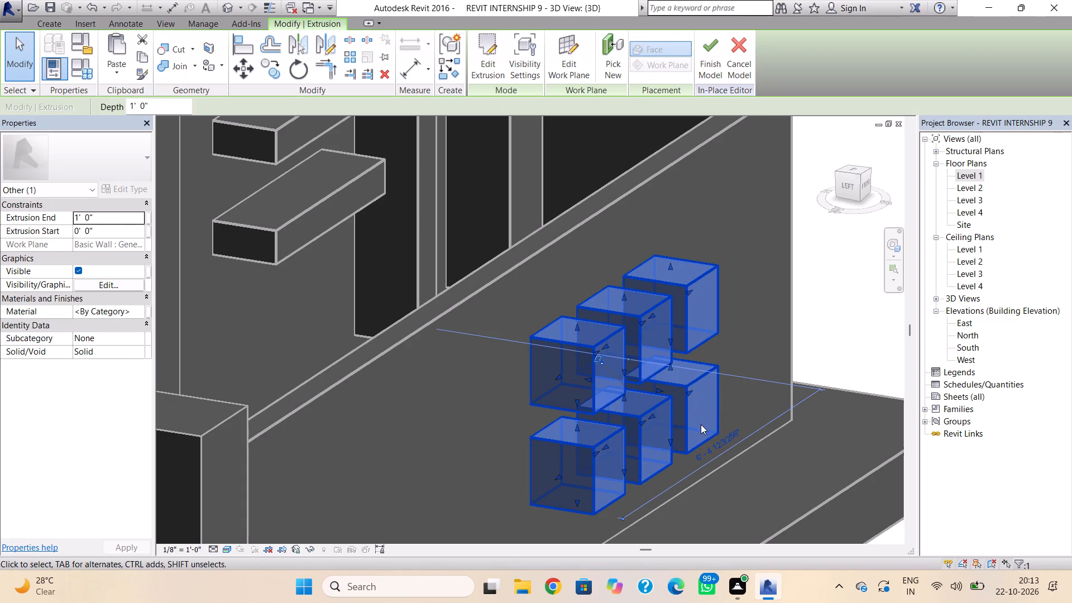
scroll(649, 384, up, 3)
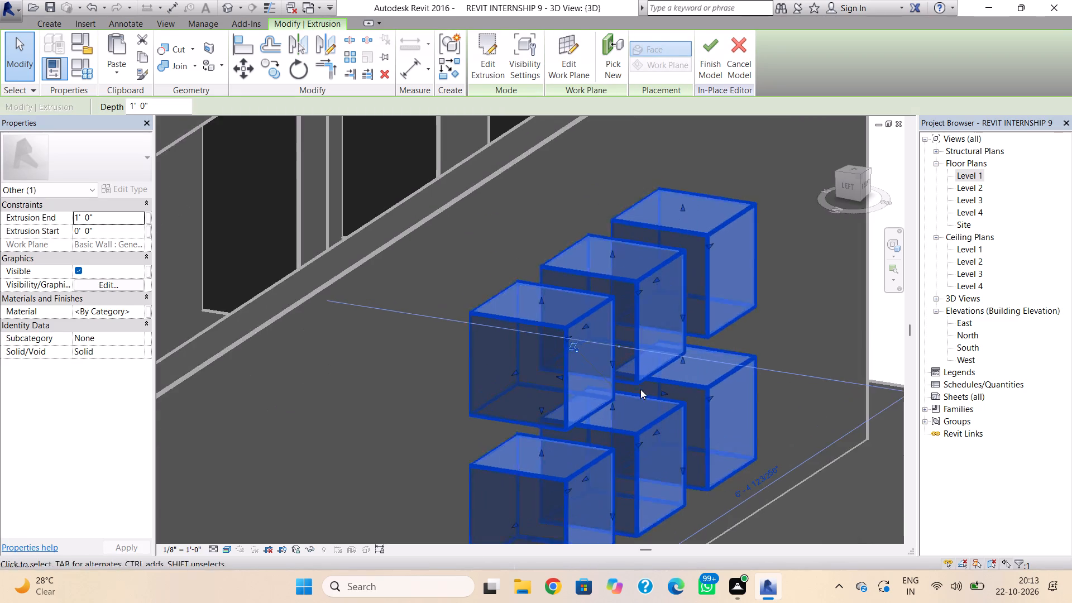
scroll(640, 389, up, 3)
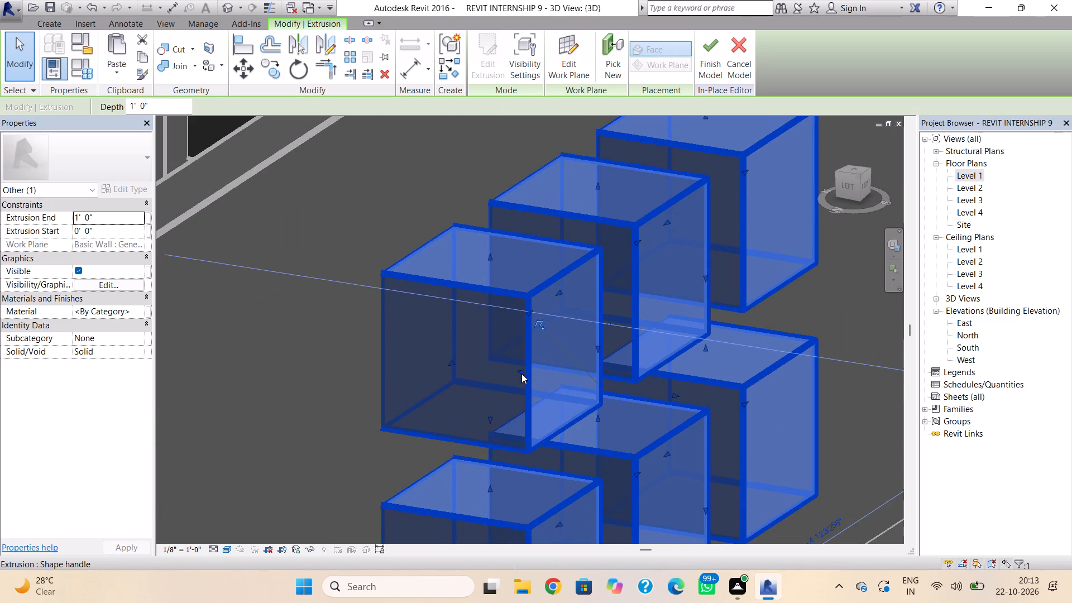
drag(521, 374, 502, 371)
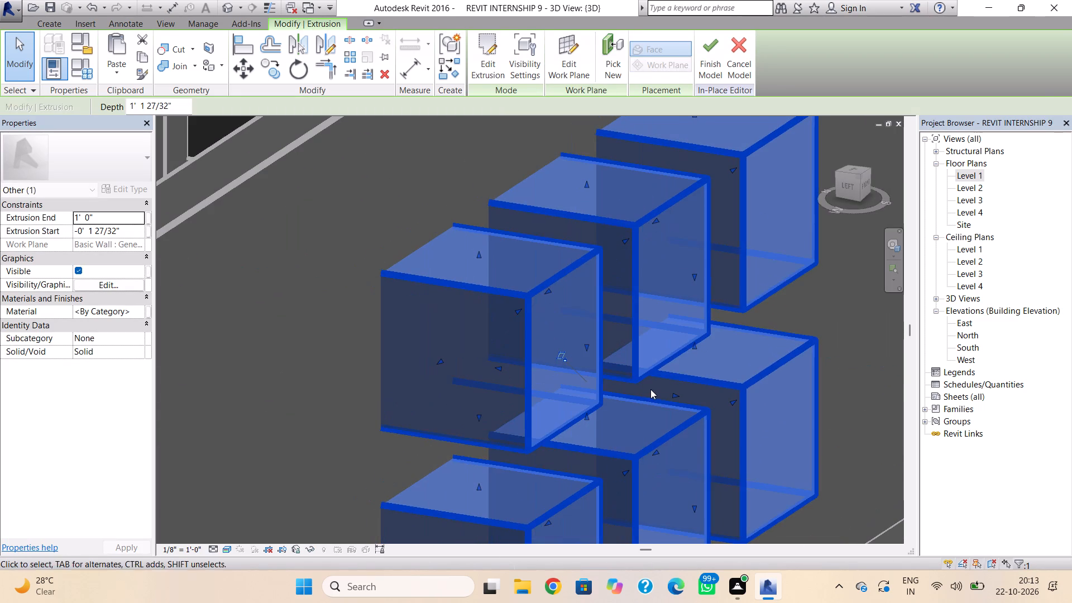
drag(673, 395, 599, 394)
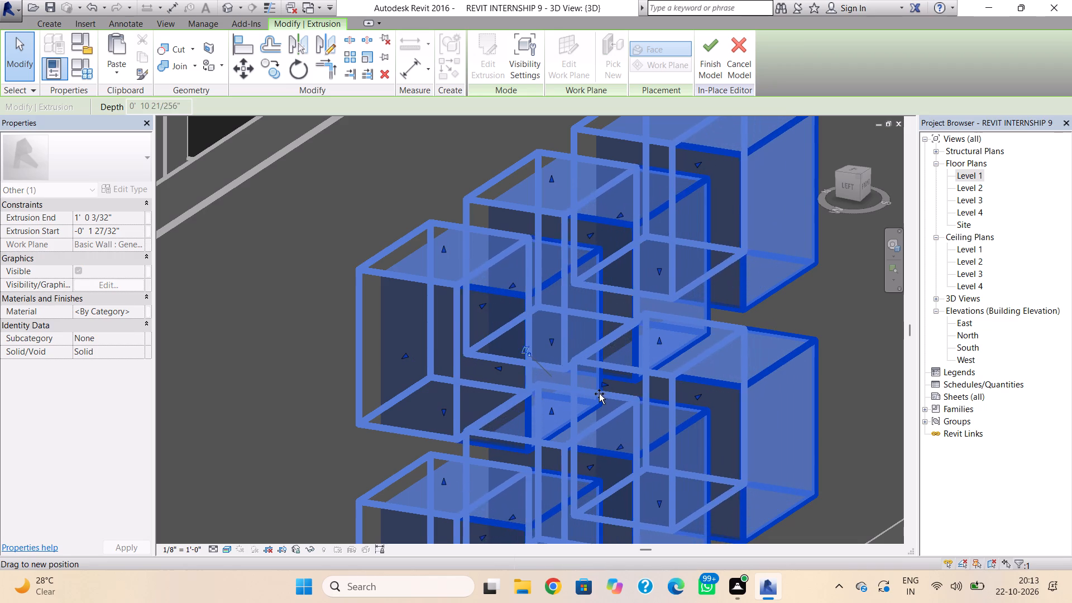
drag(599, 394, 594, 394)
key(Escape)
Finish the in-place model of the six square blocks on the boundary wall.
shift+right_drag(727, 427, 711, 438)
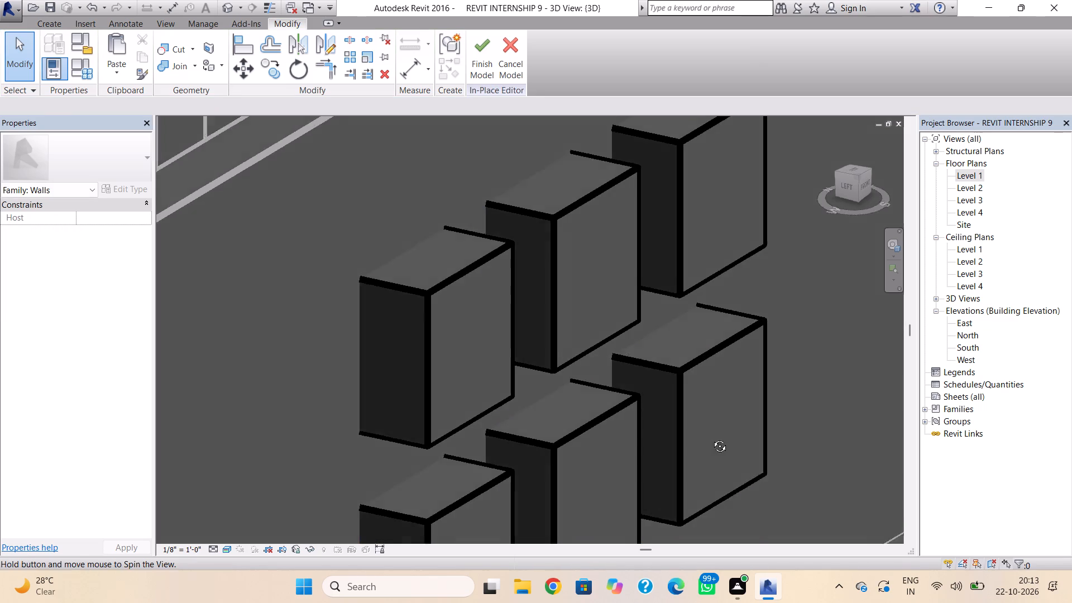
shift+right_drag(711, 438, 580, 423)
scroll(578, 420, down, 13)
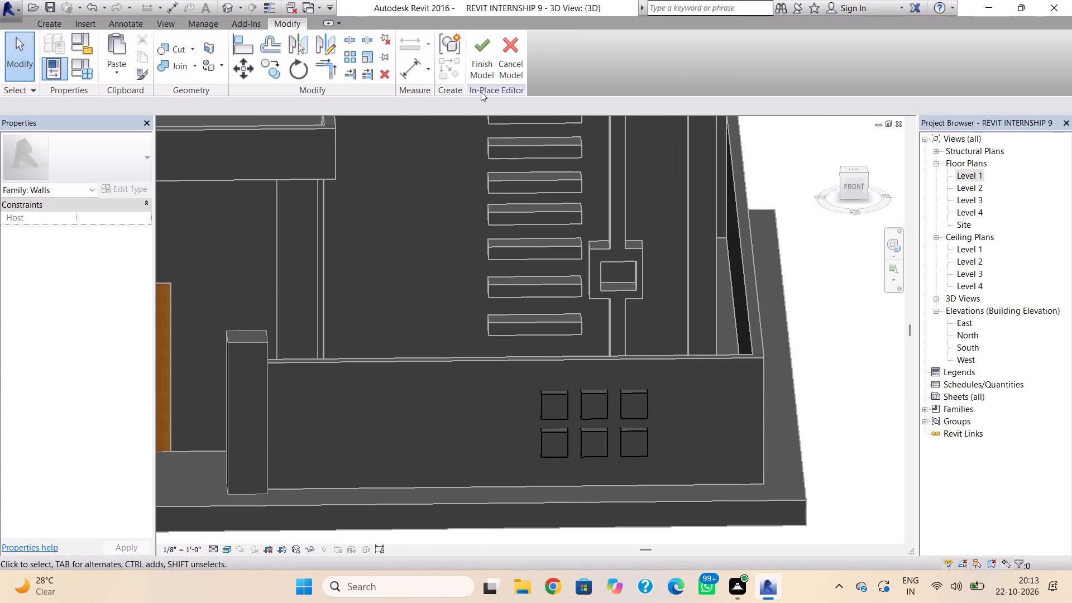
click(491, 43)
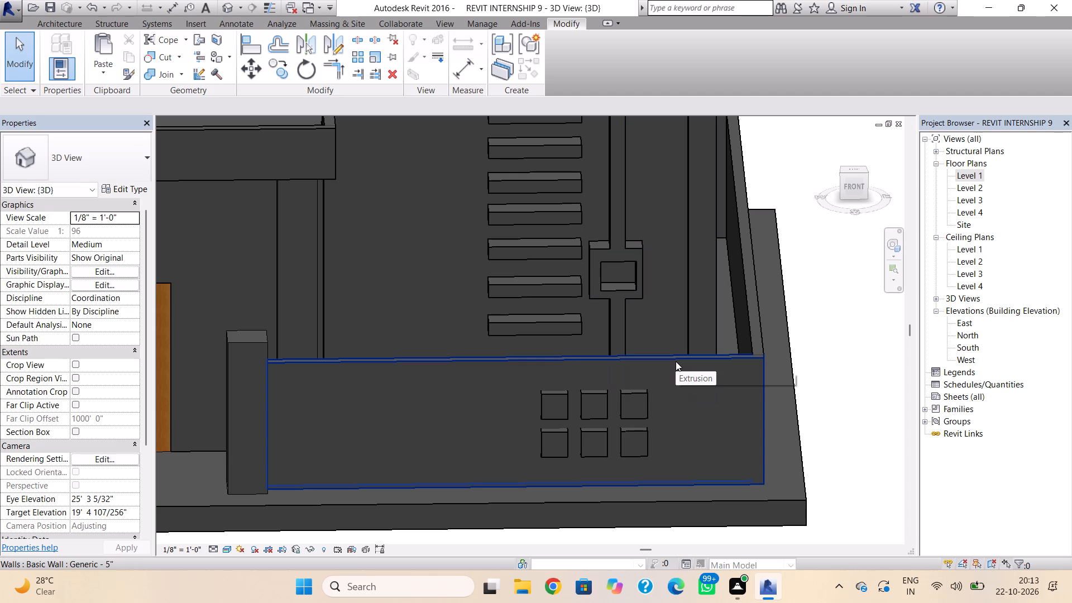
Save the REVIT INTERNSHIP 9 project.
scroll(675, 363, down, 2)
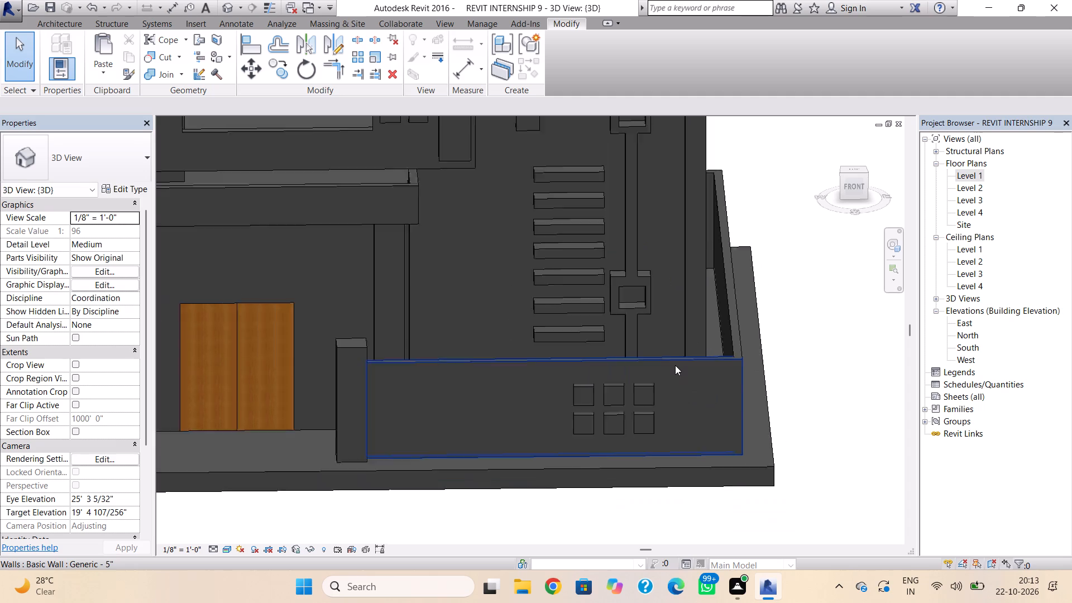
scroll(675, 365, down, 5)
middle_drag(644, 393, 629, 447)
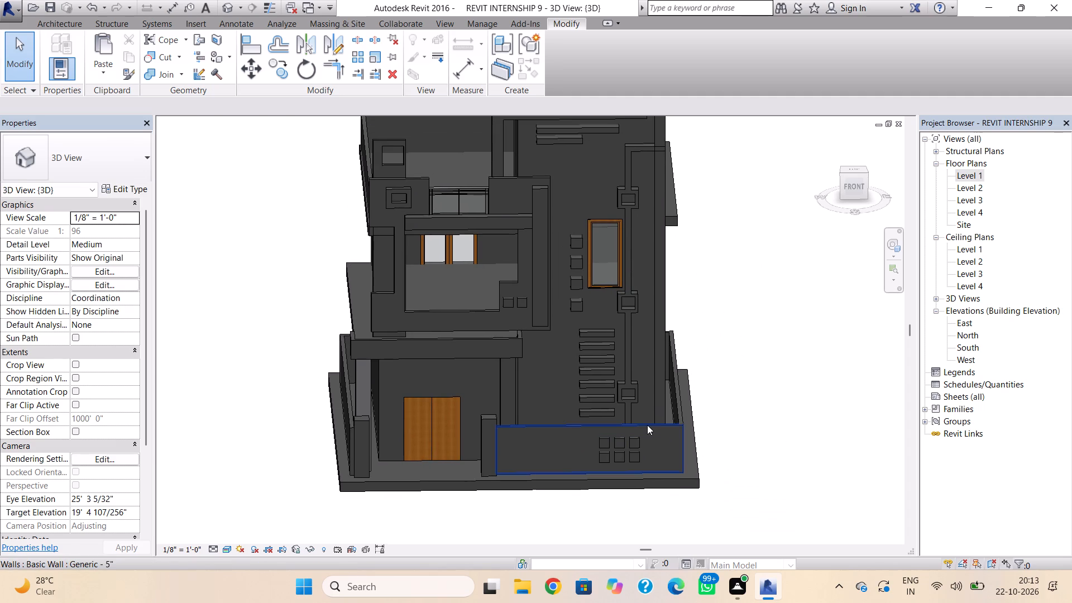
key(ctrl+s)
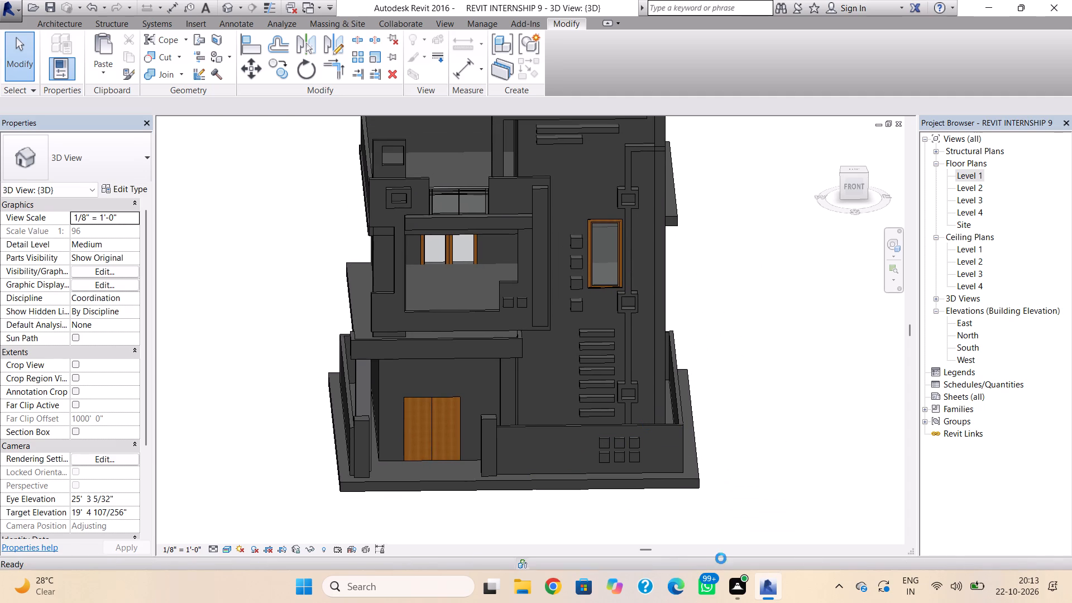
Print the front 3D view with Microsoft Print to PDF, keeping the existing print settings.
key(ctrl+p)
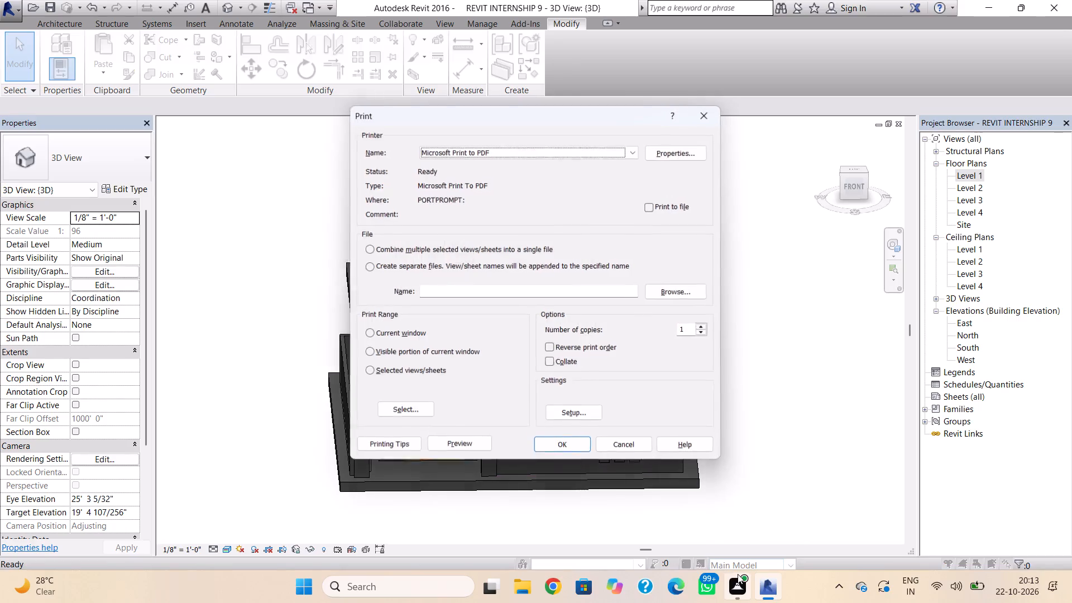
click(566, 444)
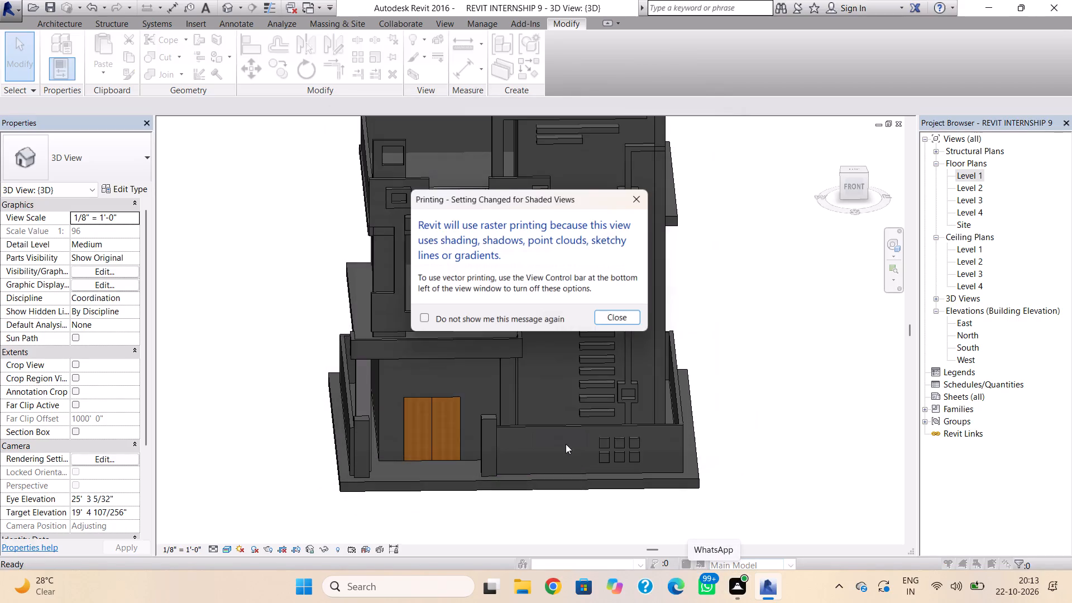
click(619, 323)
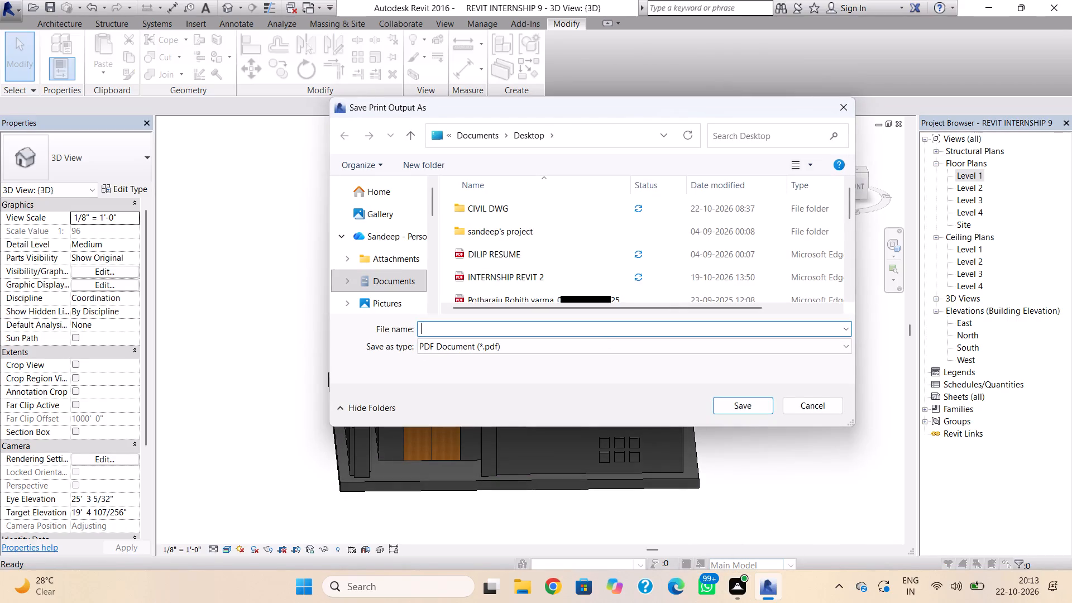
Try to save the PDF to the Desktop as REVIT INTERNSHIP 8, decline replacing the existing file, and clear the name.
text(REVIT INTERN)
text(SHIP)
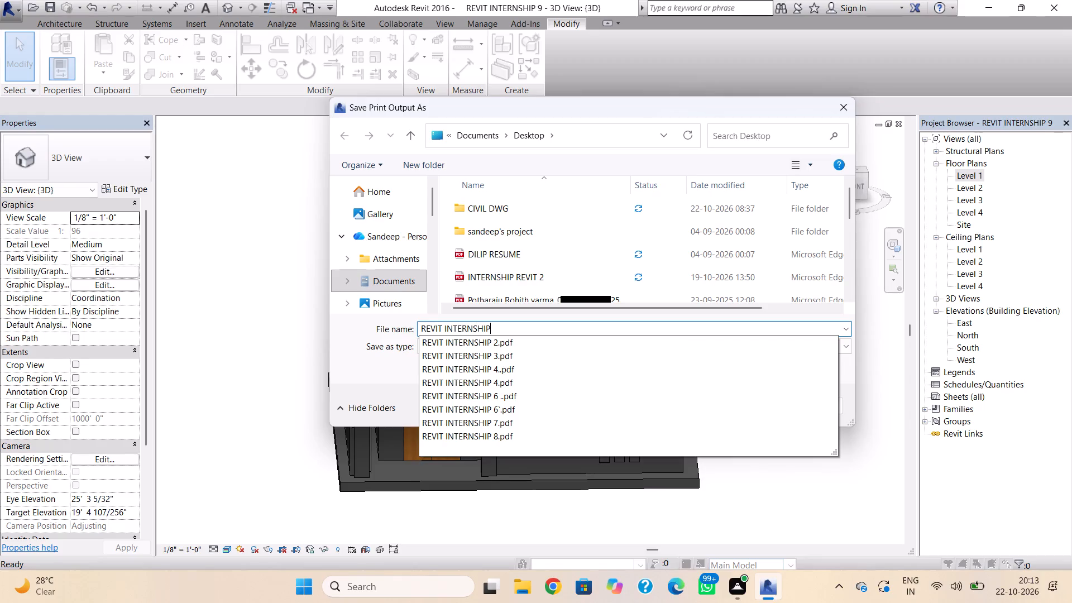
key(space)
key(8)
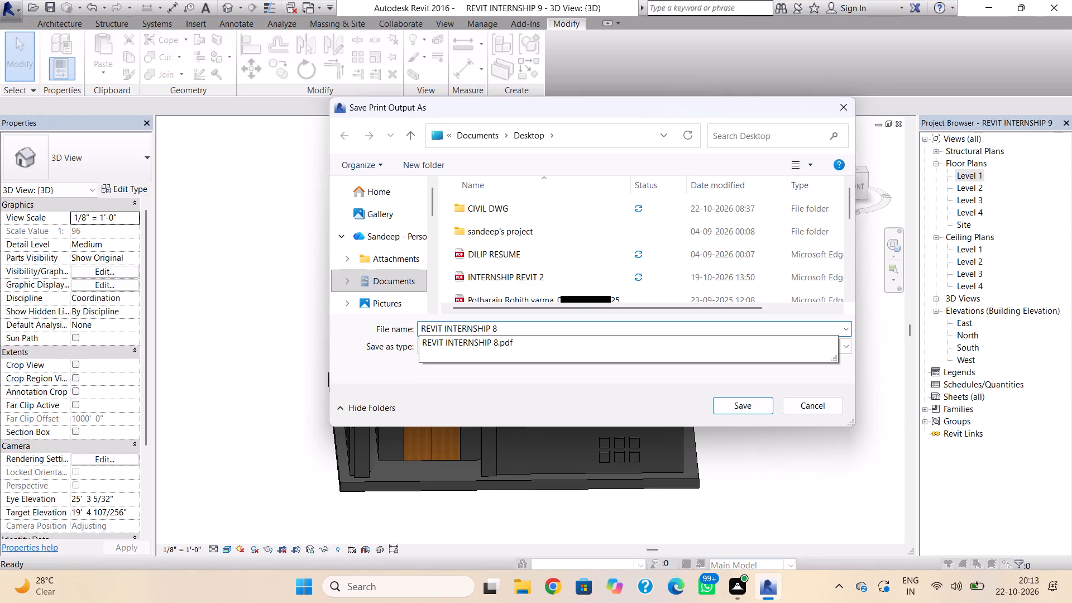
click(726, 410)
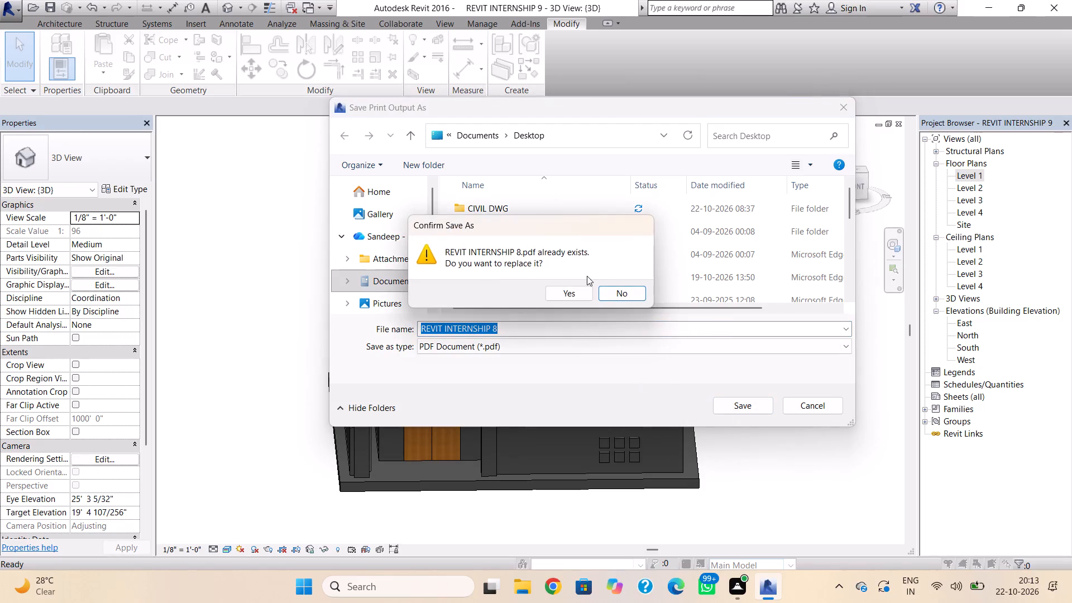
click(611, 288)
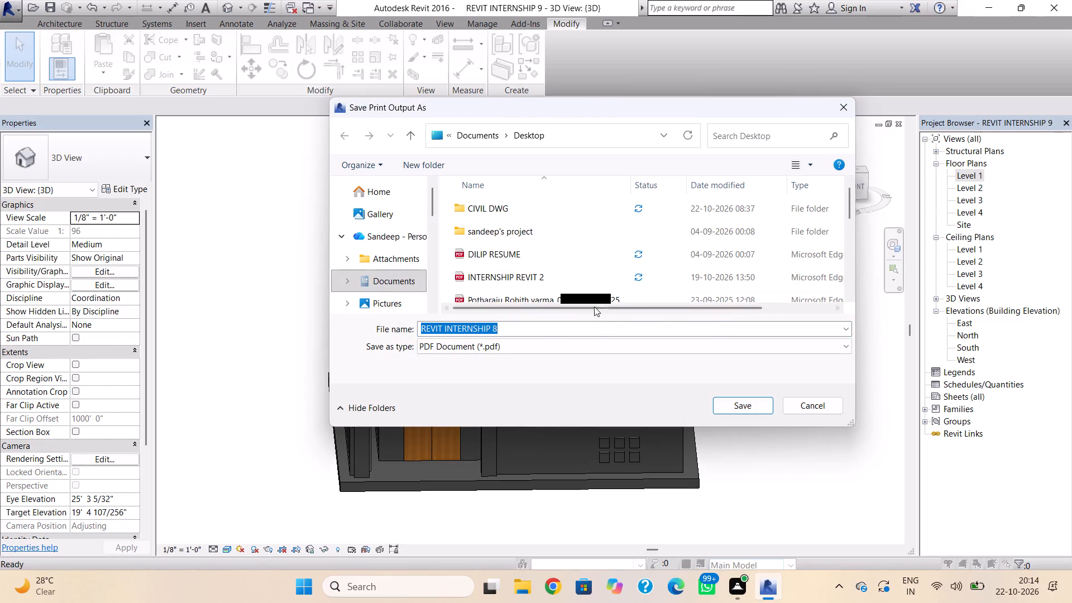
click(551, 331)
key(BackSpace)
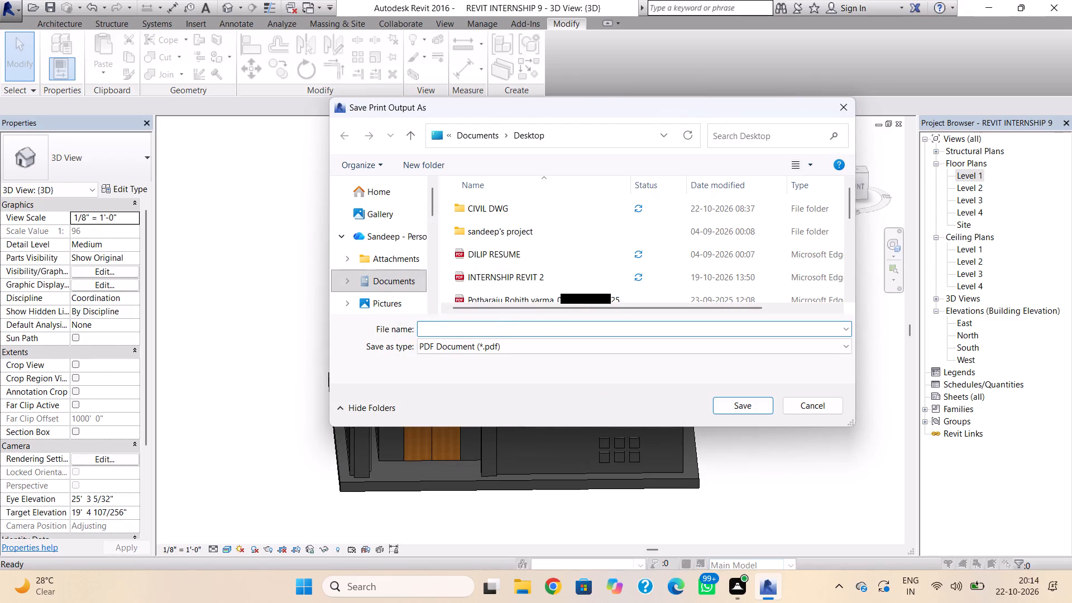
Save the printed PDF to the Desktop as REVIT INTERNSHIP 9.
text(REVIT)
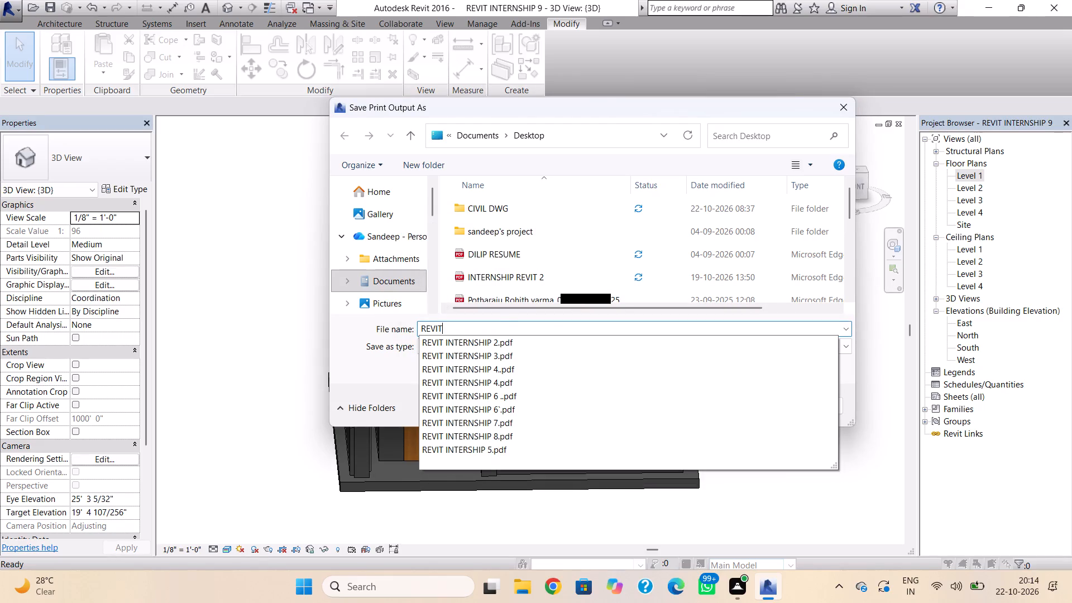
key(space)
text(INTERNSHIP)
key(space)
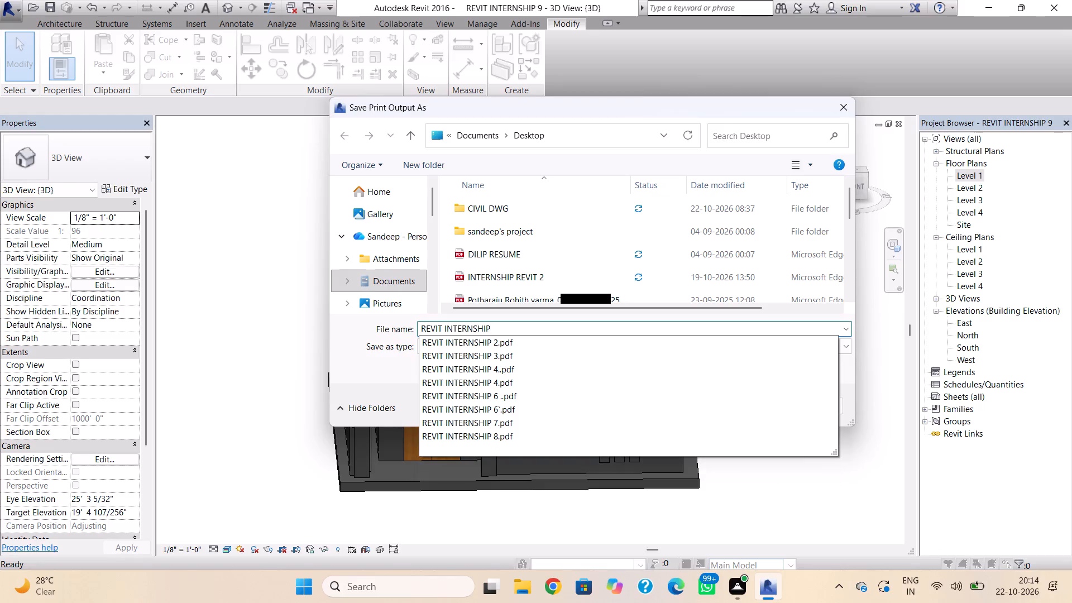
key(9)
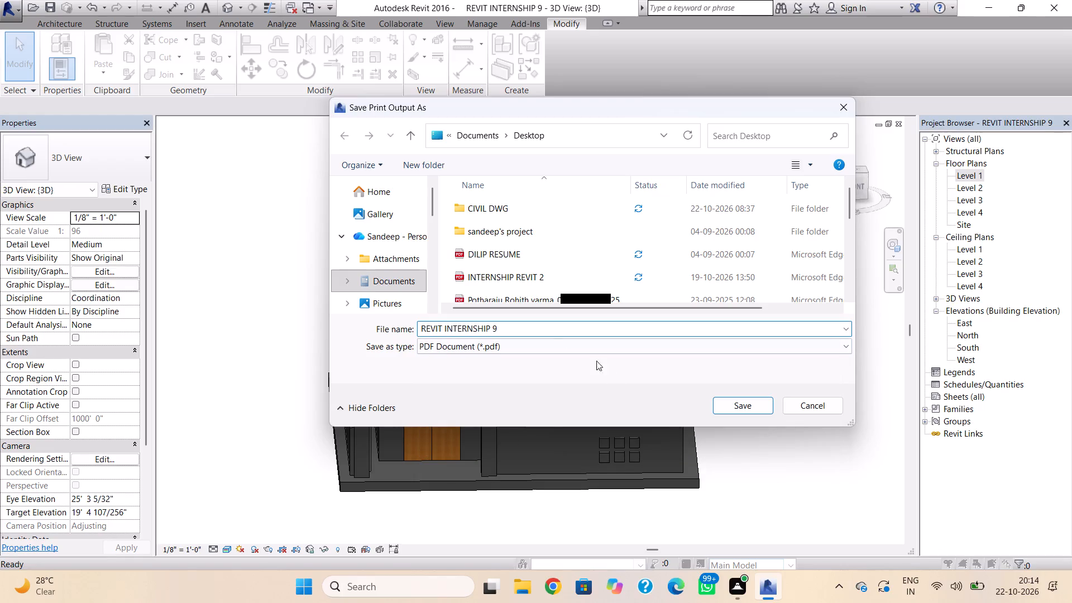
drag(731, 407, 736, 405)
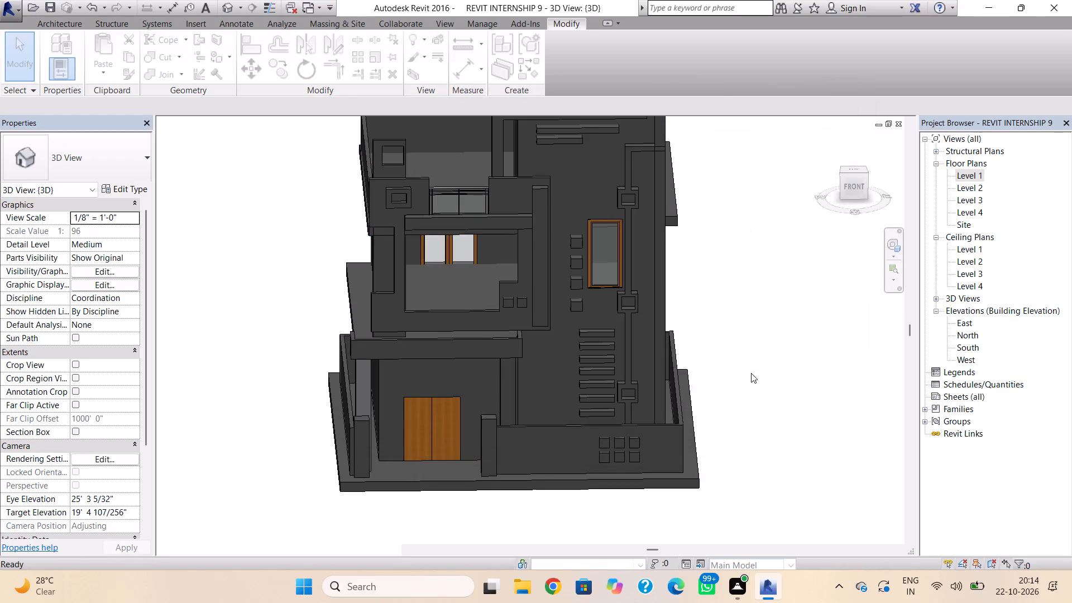